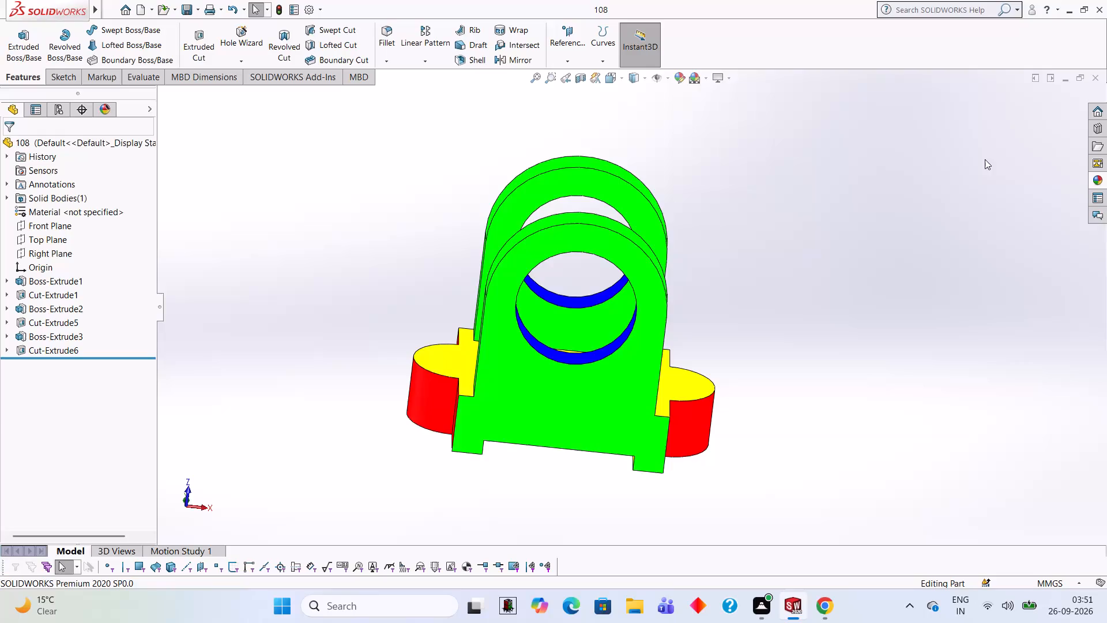
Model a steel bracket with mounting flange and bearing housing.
Close the open part 108 and create a new part document.
click(1097, 77)
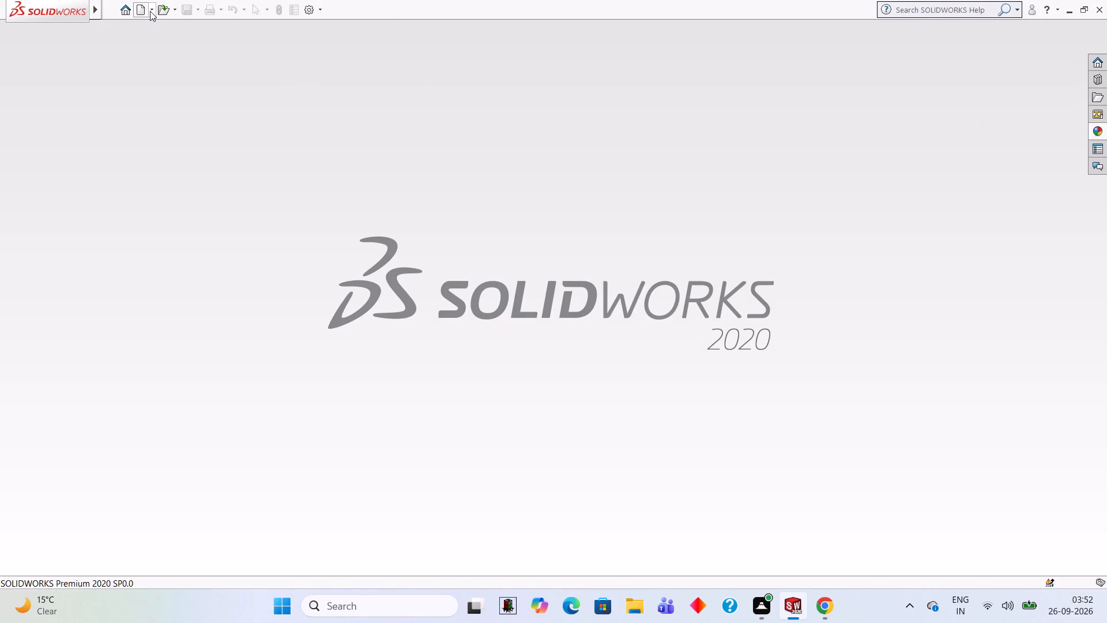
click(142, 12)
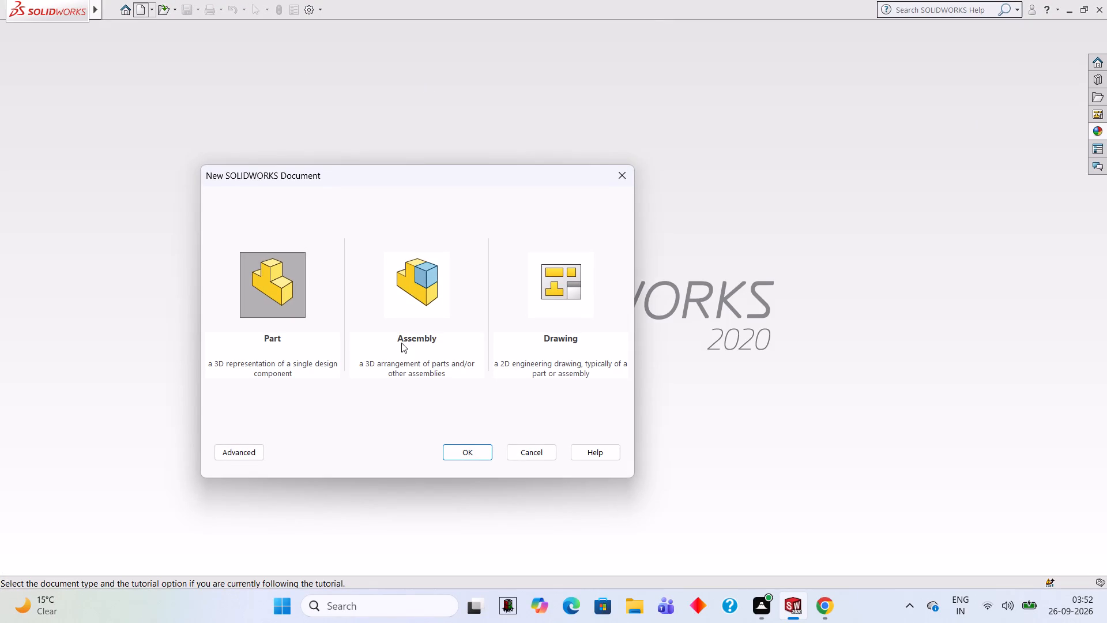
click(466, 460)
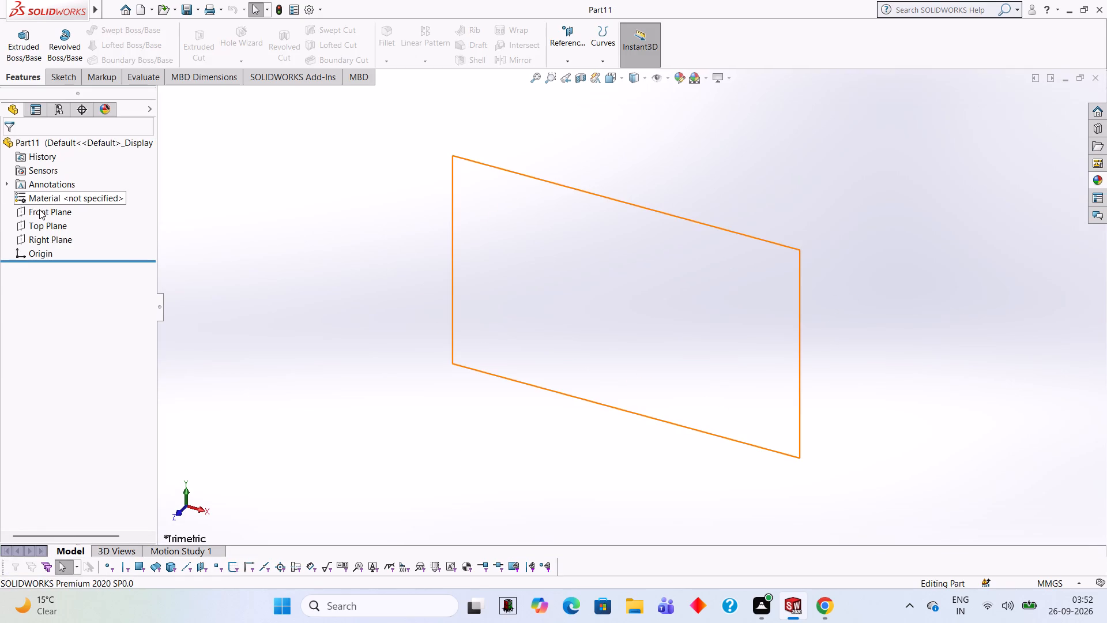
Start a new sketch on the Front Plane.
click(39, 209)
click(47, 192)
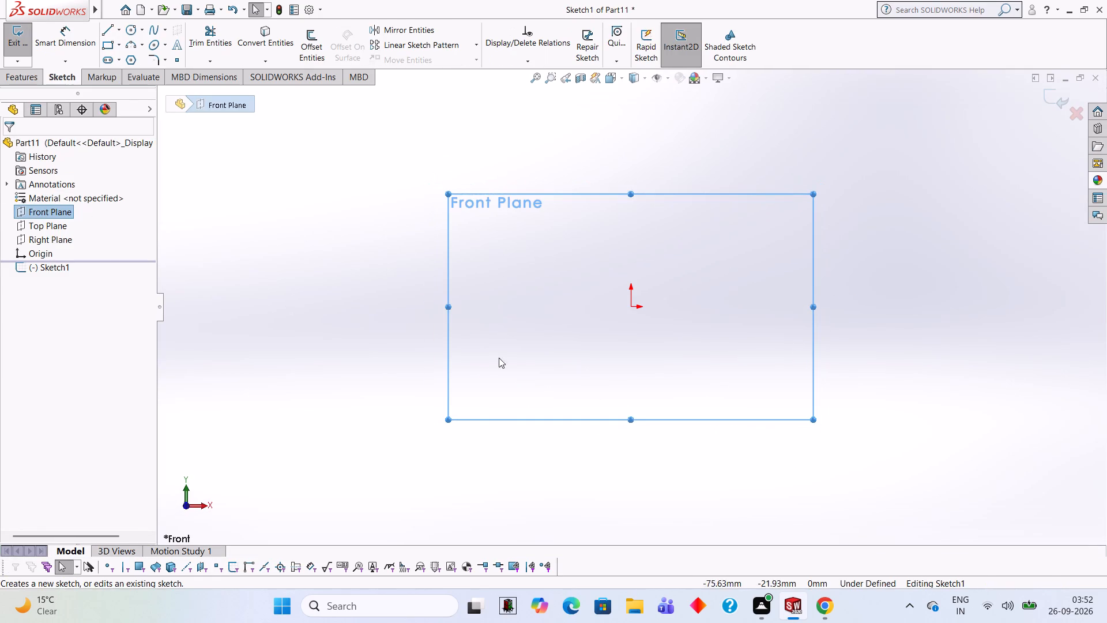
click(517, 341)
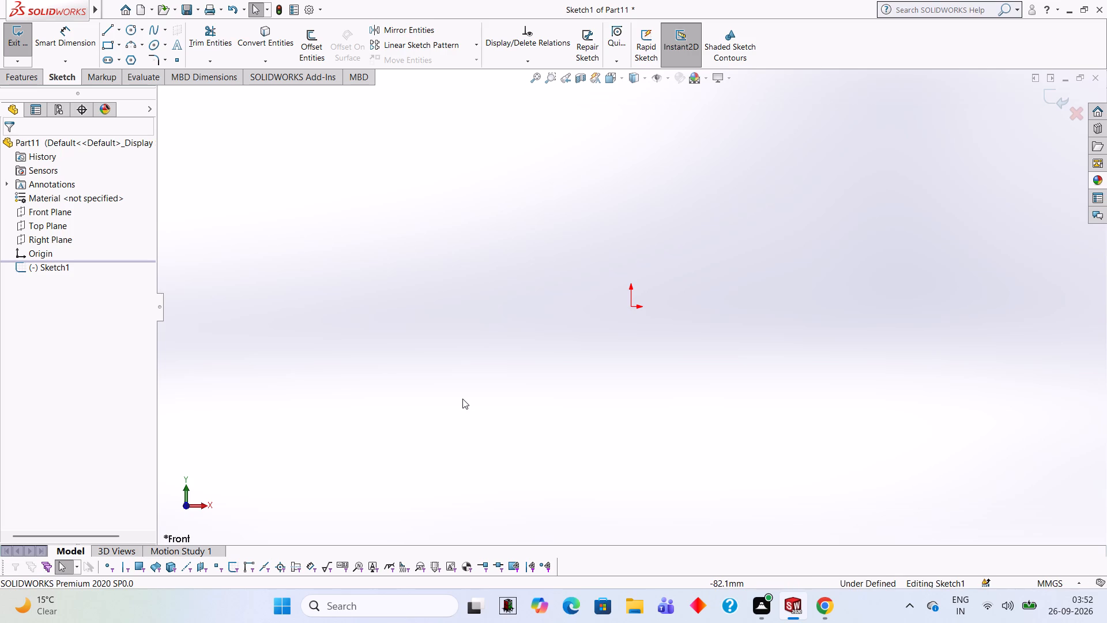
Sketch a 100 mm vertical line up from the origin and a 25 mm horizontal line rightward from its upper end.
click(111, 23)
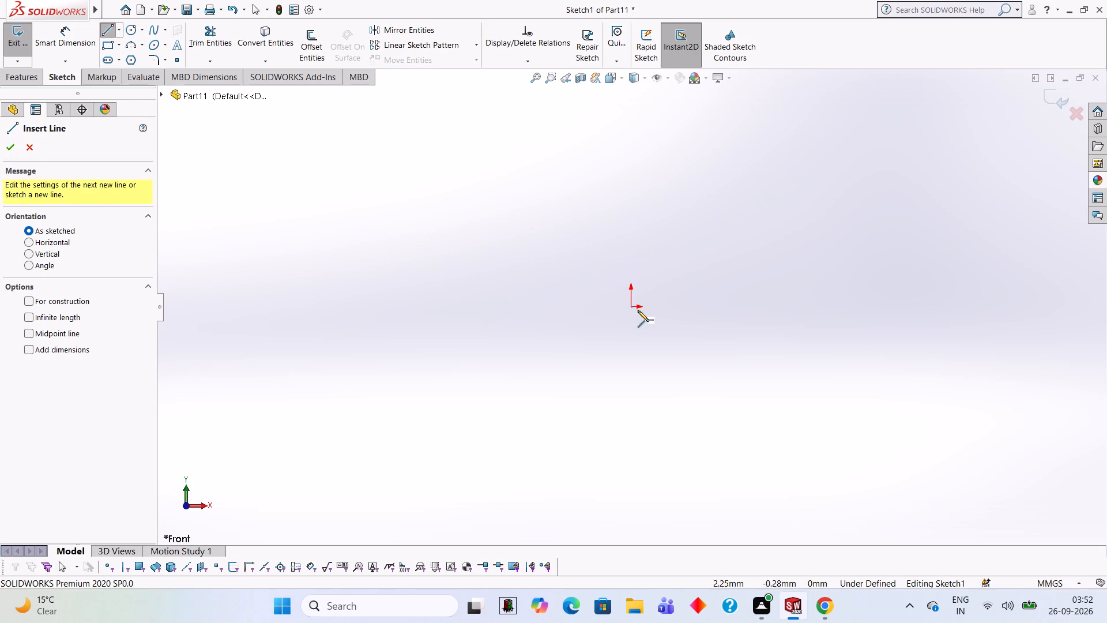
click(630, 307)
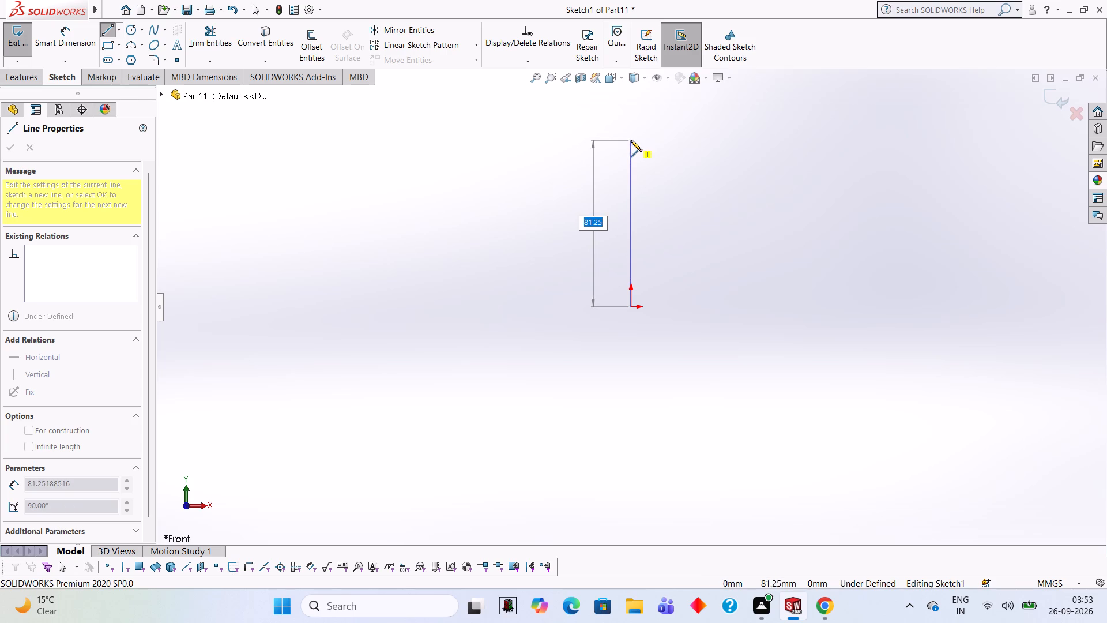
text(100)
key(Return)
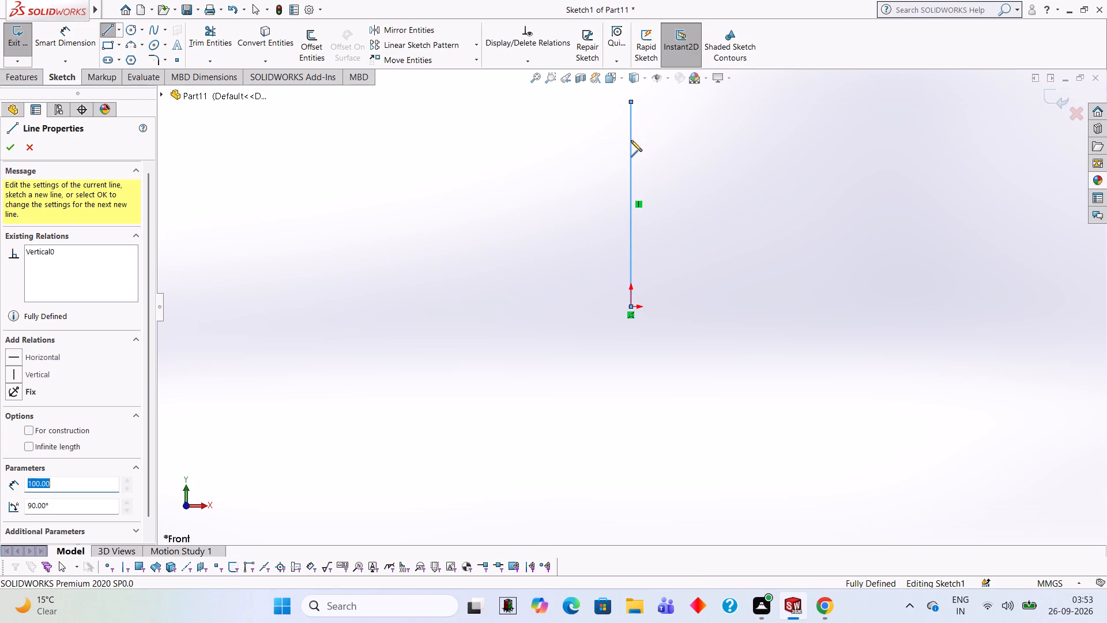
scroll(672, 156, up, 1)
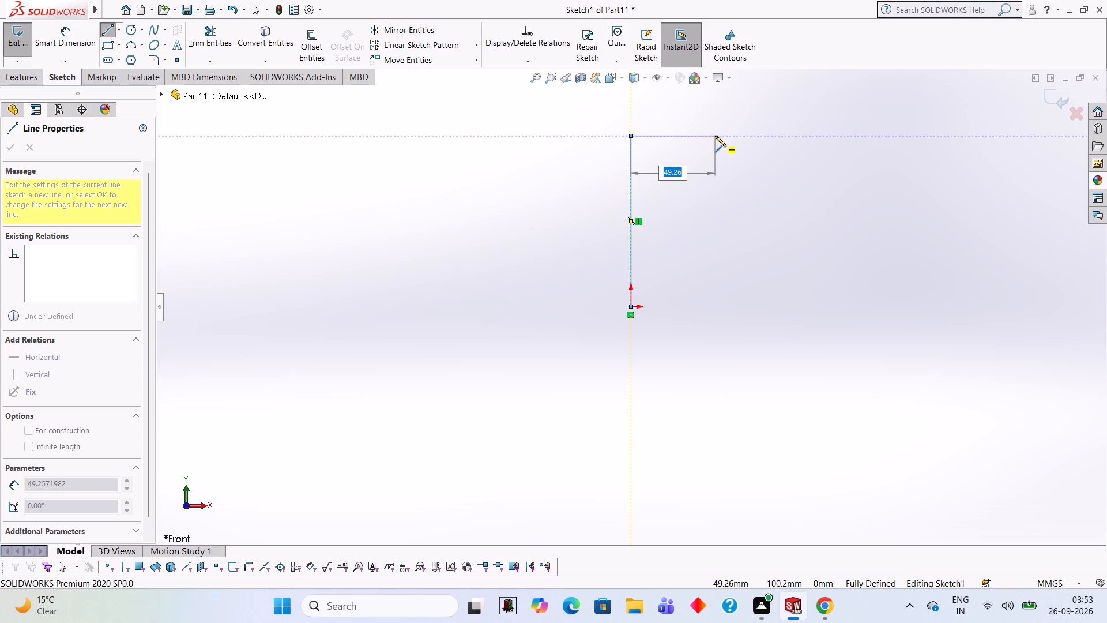
text(25)
key(Return)
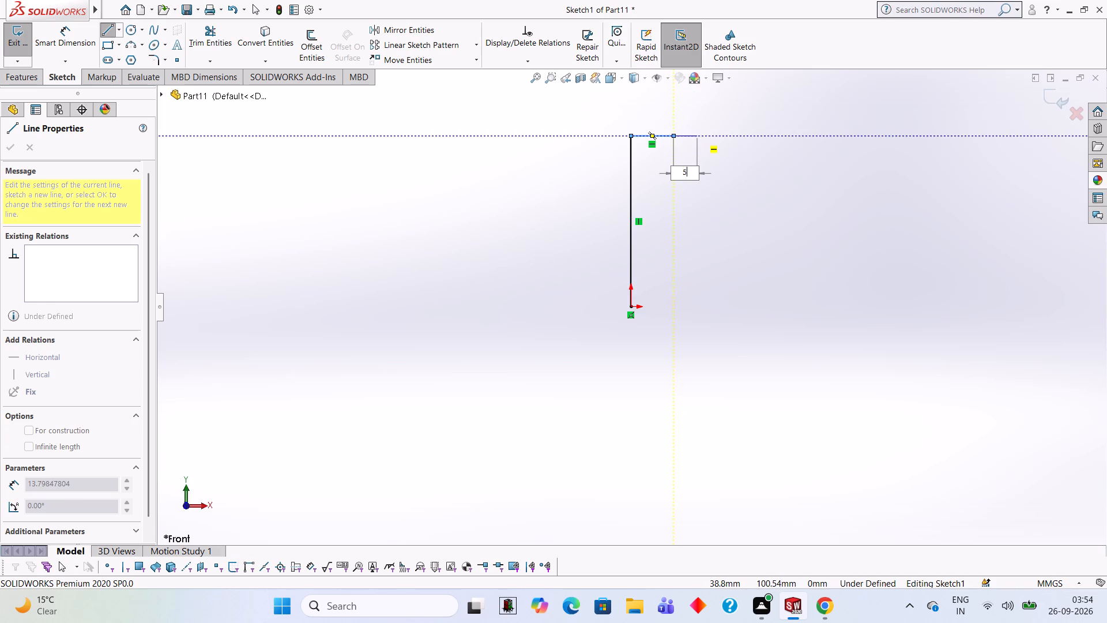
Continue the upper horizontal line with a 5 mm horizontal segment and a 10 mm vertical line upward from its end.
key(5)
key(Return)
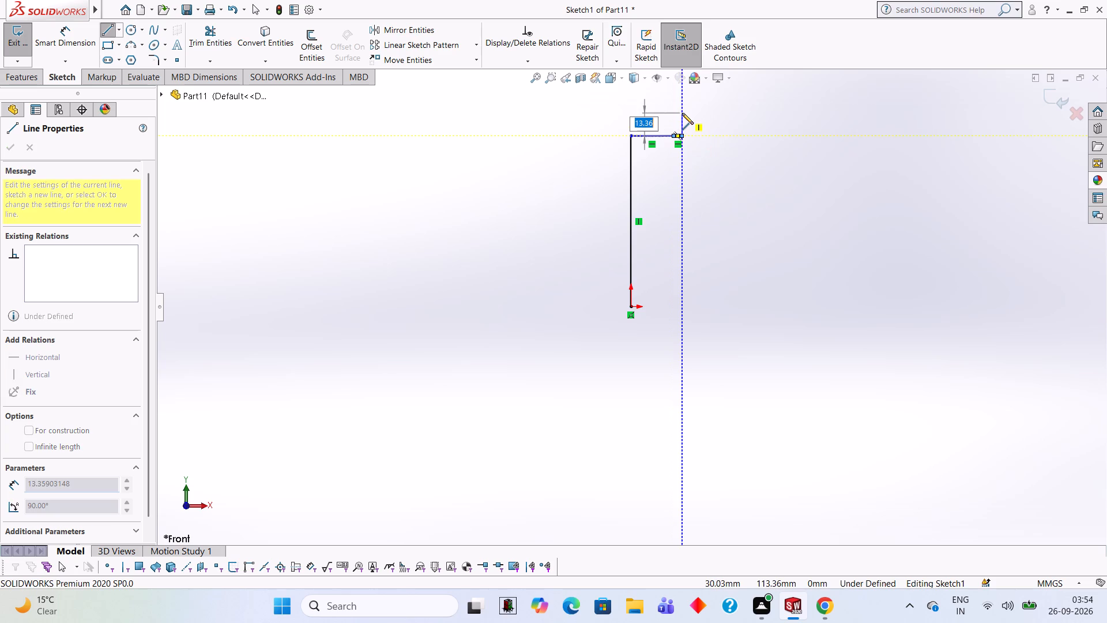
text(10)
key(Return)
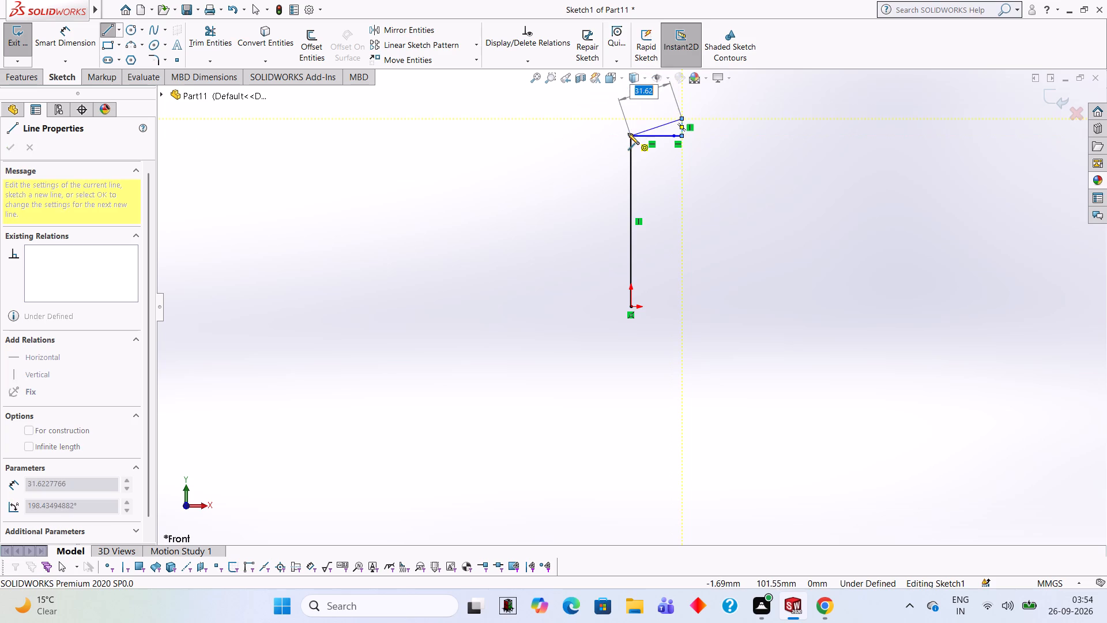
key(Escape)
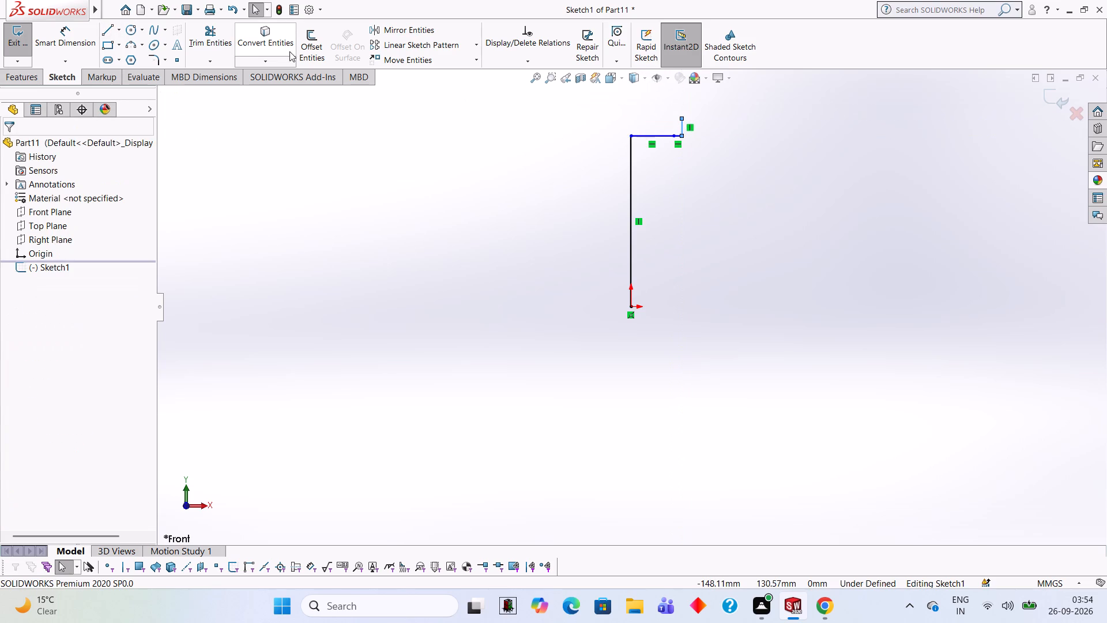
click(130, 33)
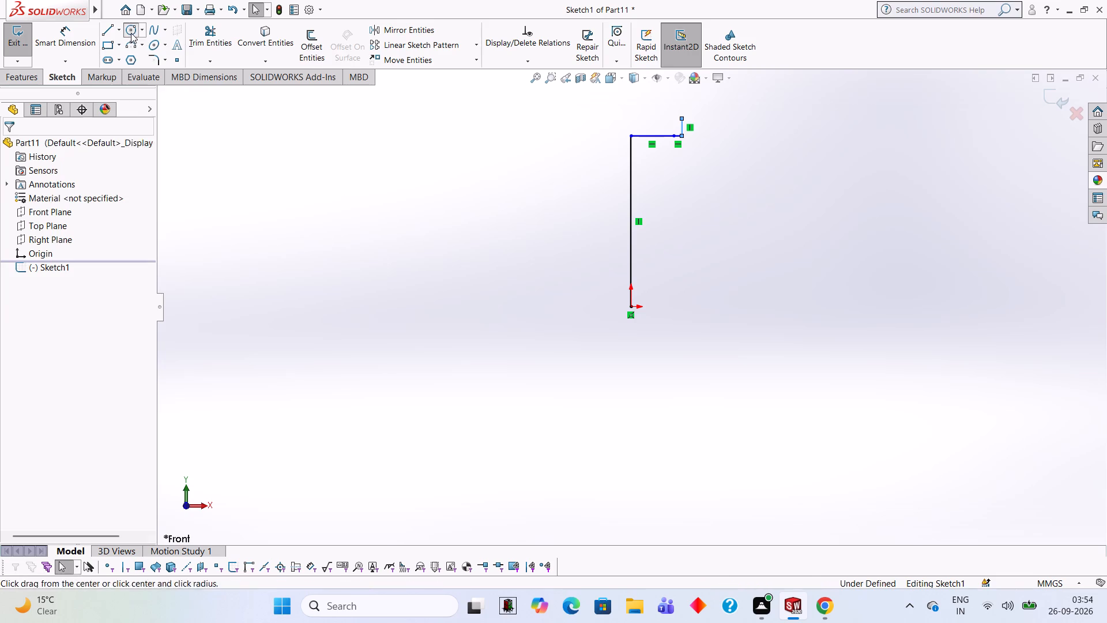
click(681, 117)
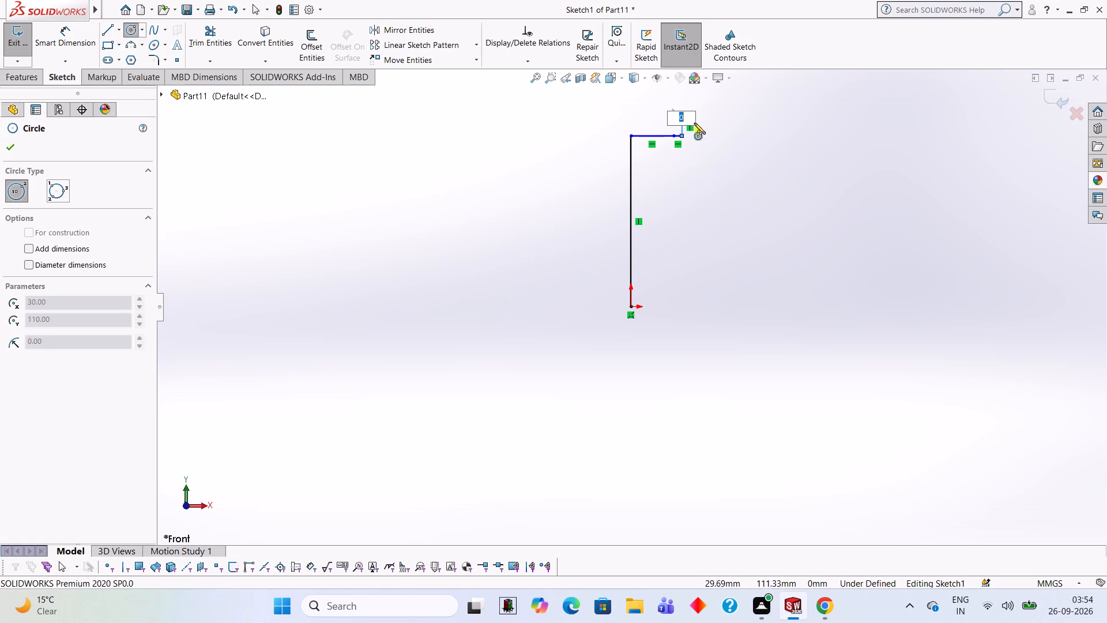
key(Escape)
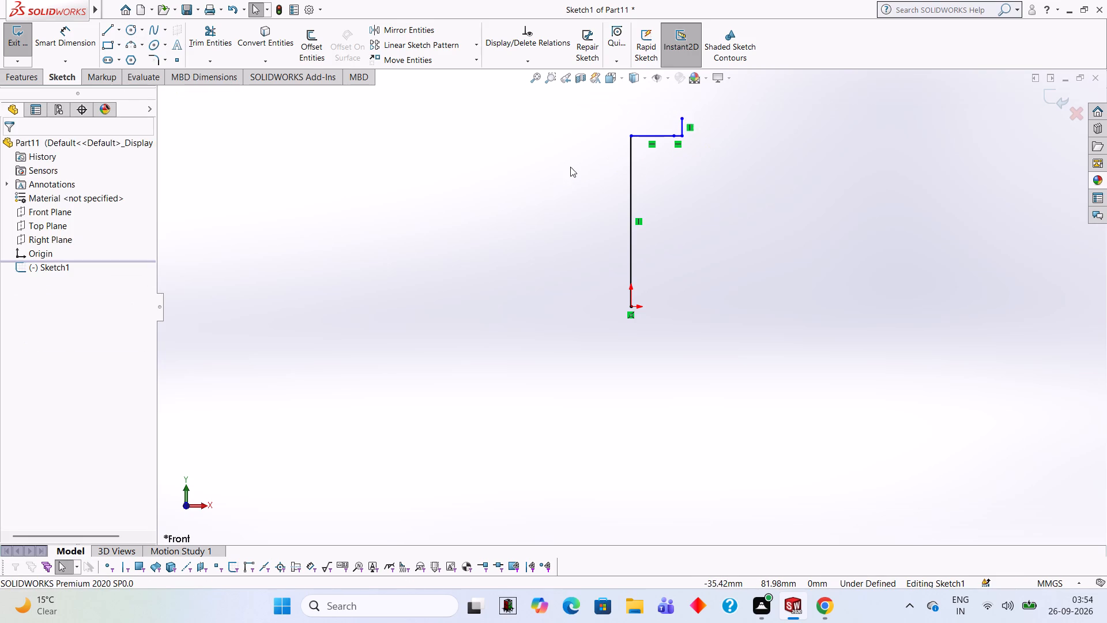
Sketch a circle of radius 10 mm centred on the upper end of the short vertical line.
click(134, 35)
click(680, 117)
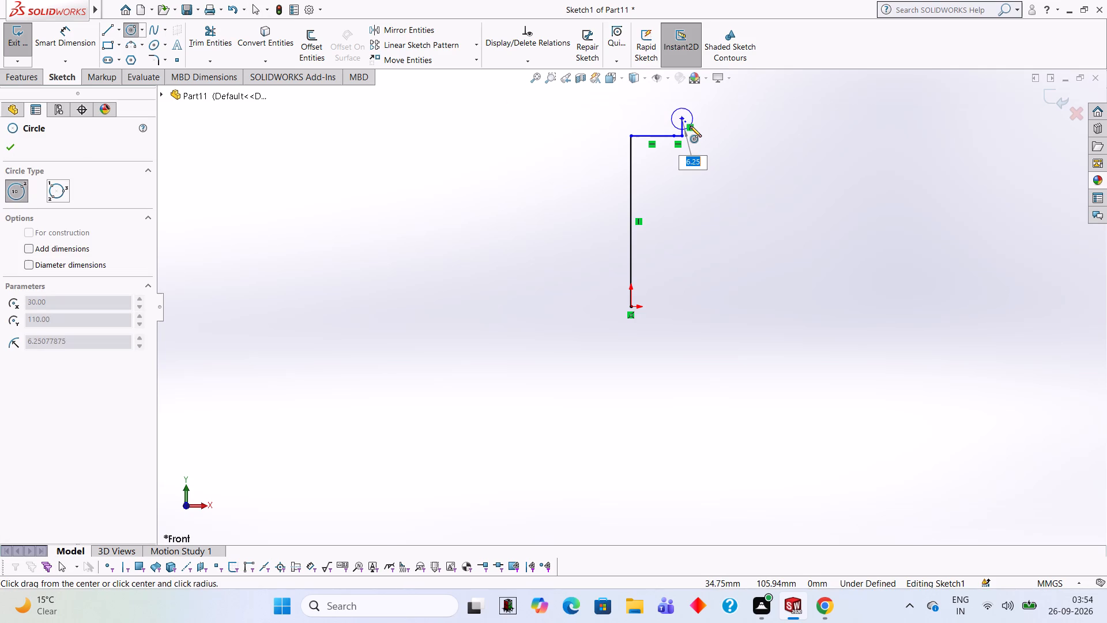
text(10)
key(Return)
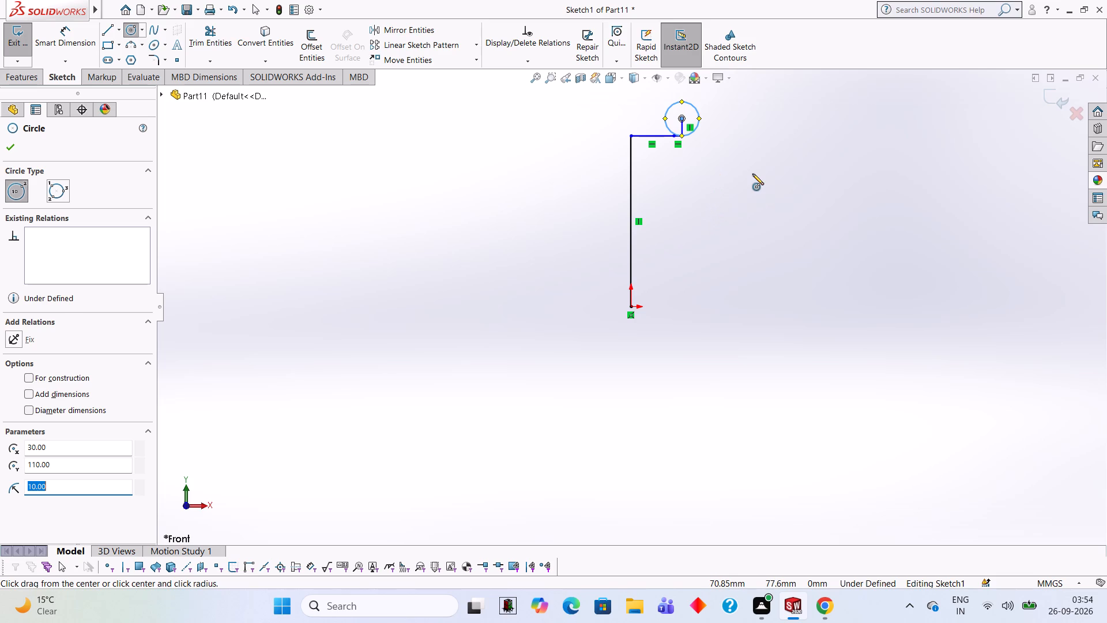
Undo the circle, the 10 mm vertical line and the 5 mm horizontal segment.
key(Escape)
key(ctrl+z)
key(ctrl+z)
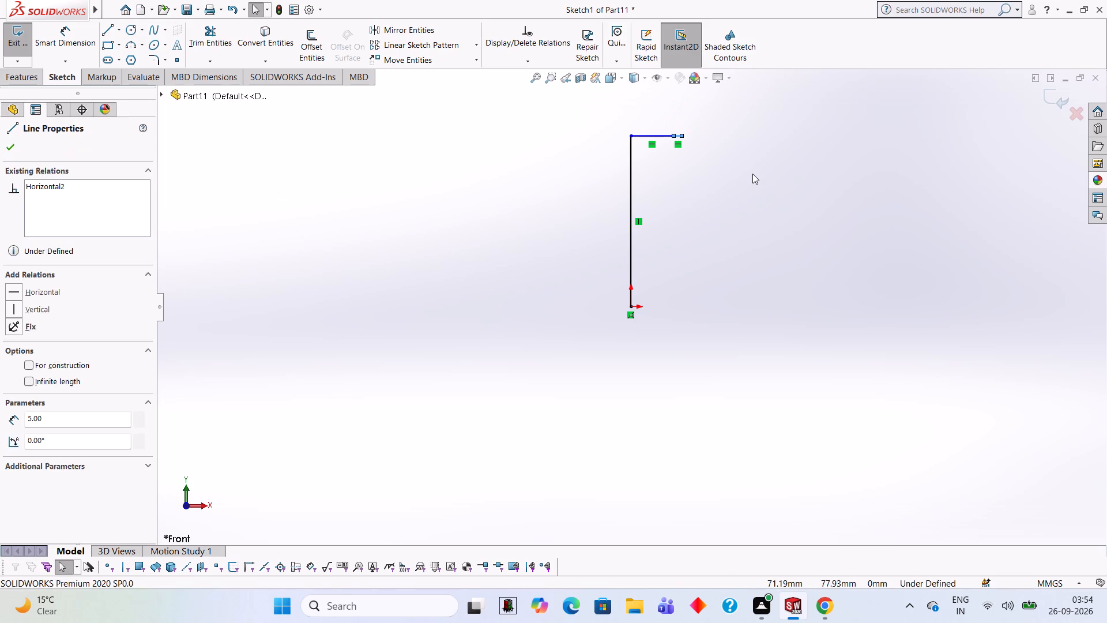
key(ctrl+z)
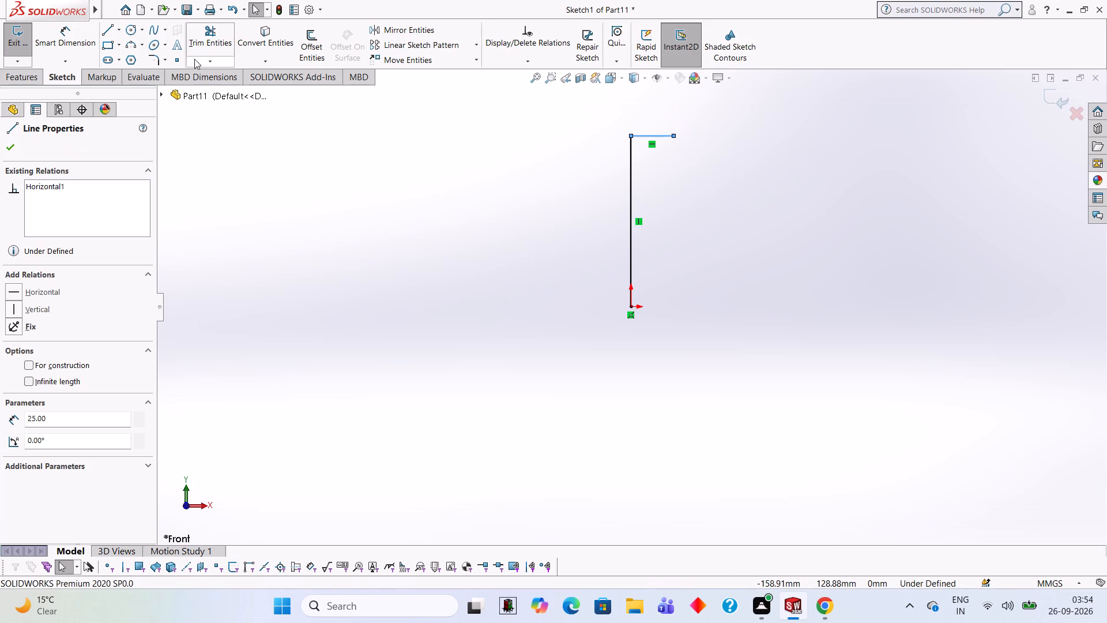
Sketch a 10 mm vertical line upward from the free end of the 25 mm horizontal line.
click(106, 27)
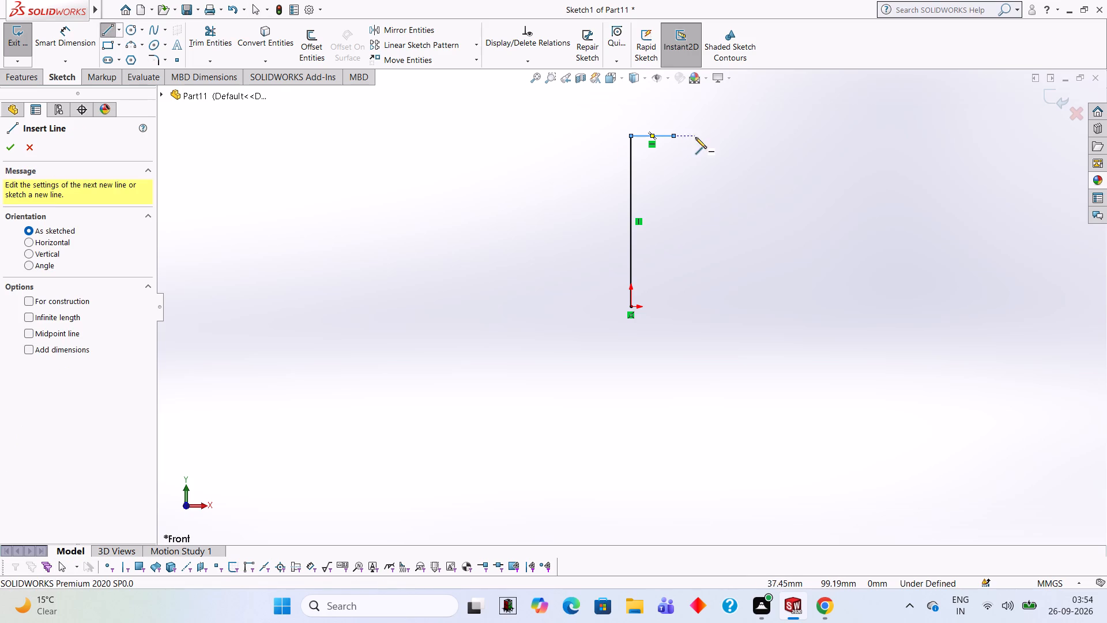
click(673, 135)
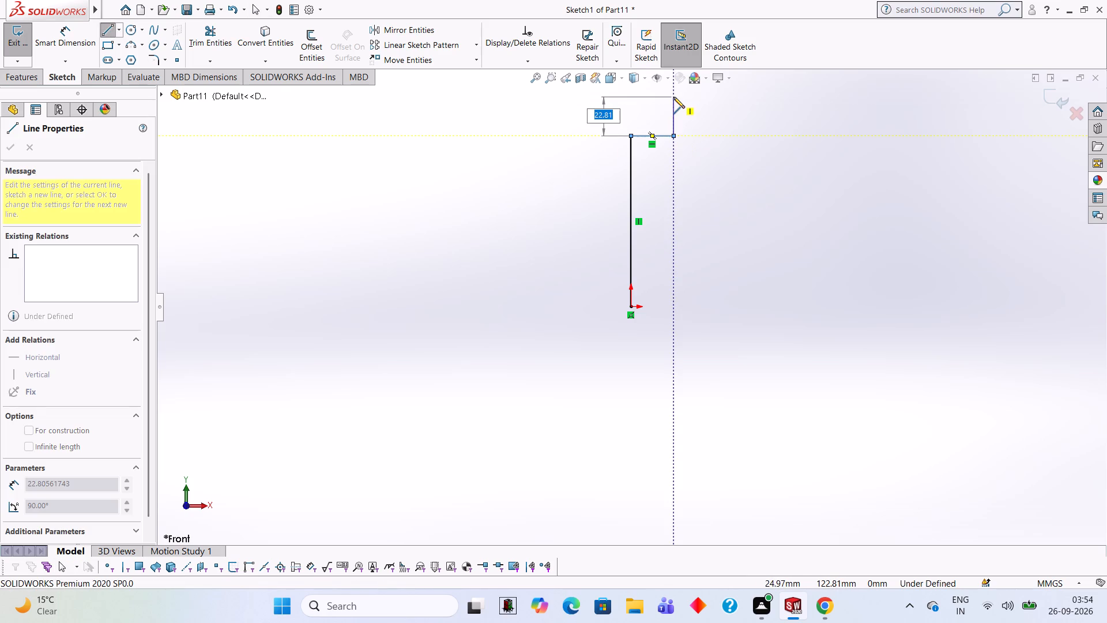
text(10)
key(Return)
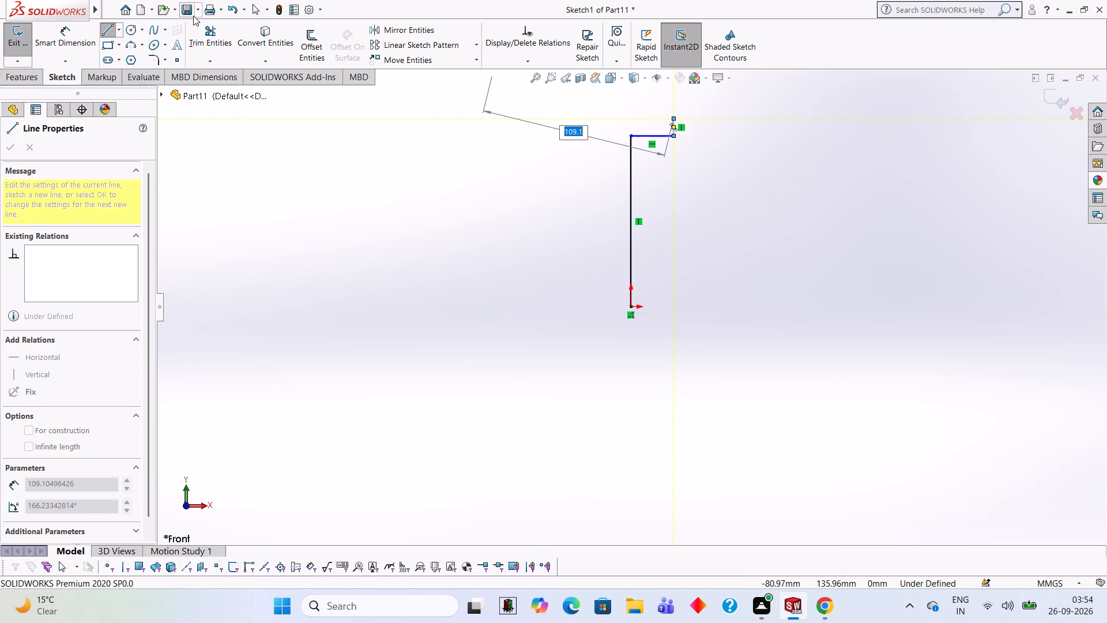
Sketch a circle of radius 10 mm centred on the upper end of the 10 mm vertical line.
click(127, 32)
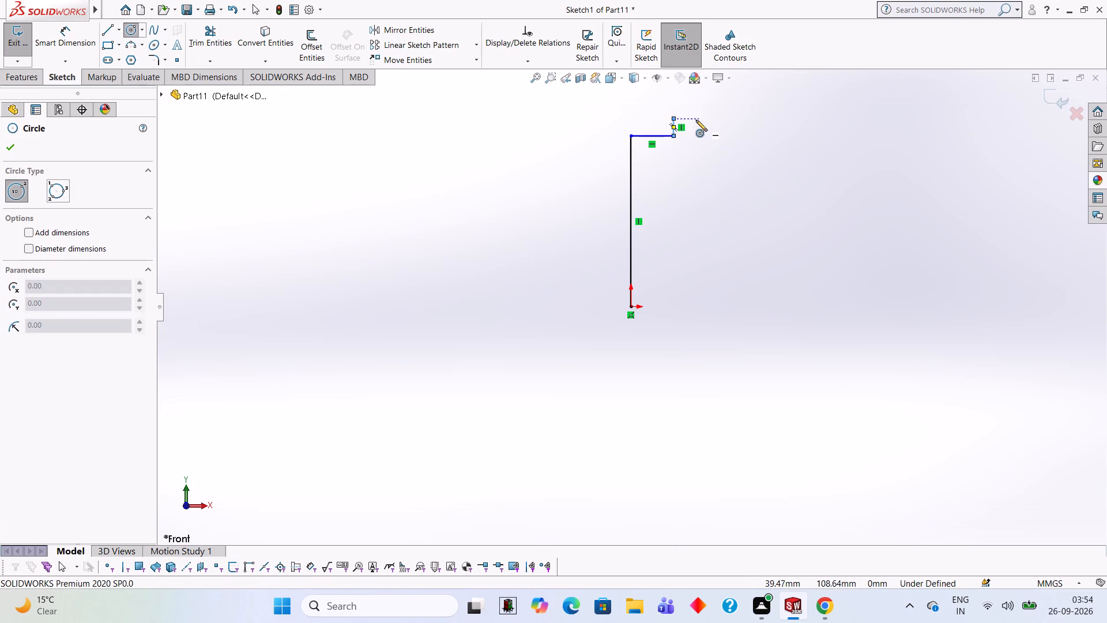
click(672, 118)
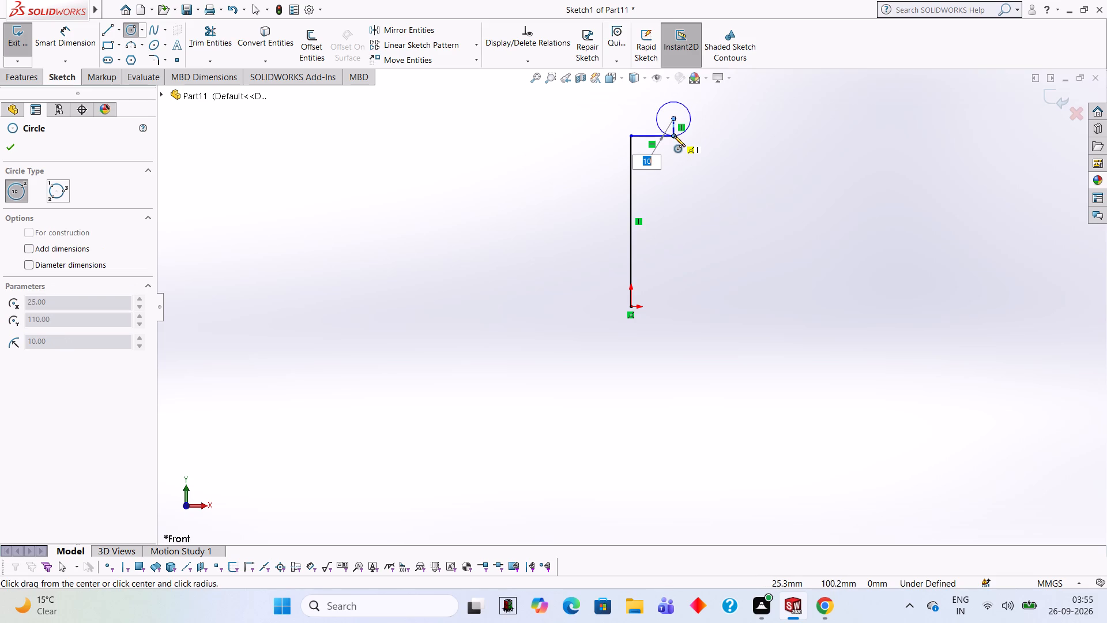
text(10)
key(Return)
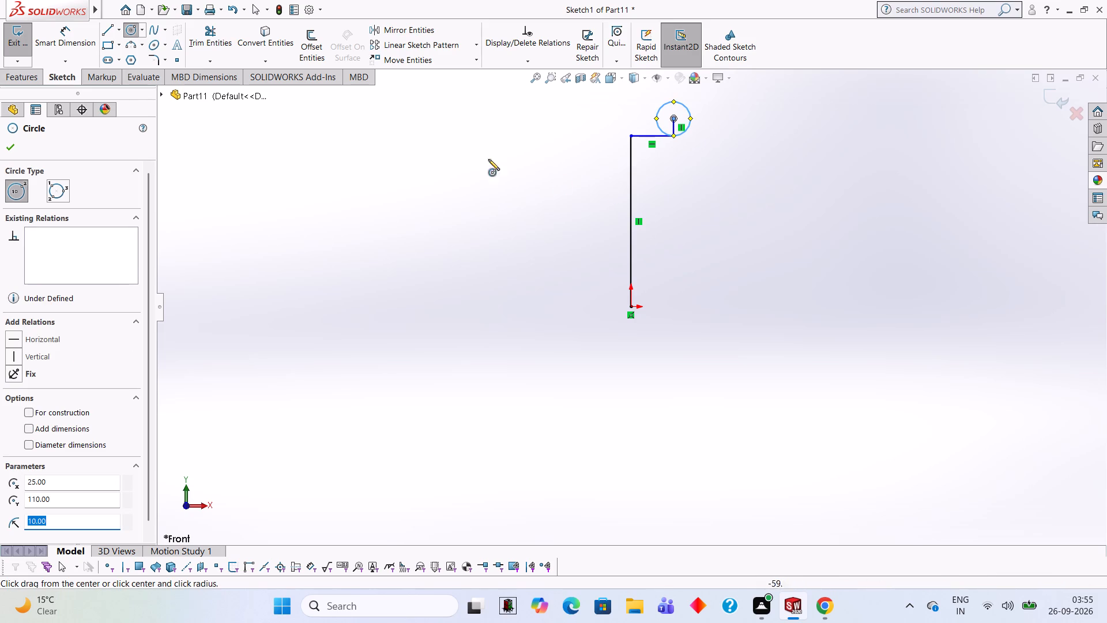
Sketch a 25 mm horizontal line rightward from the origin and a 10 mm vertical line downward from its end.
click(114, 27)
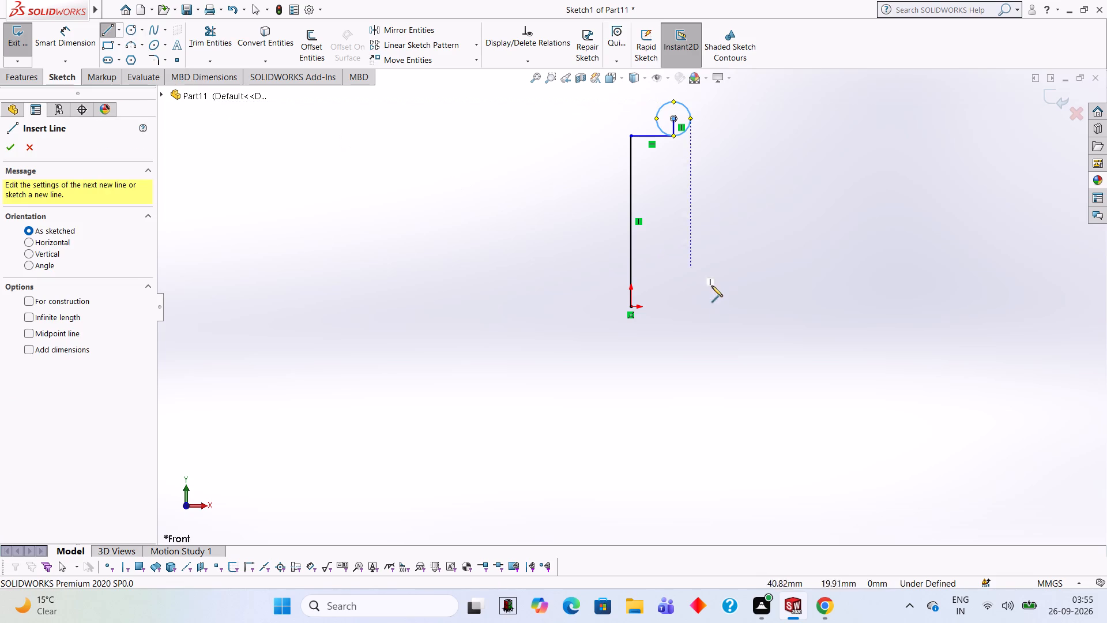
click(630, 305)
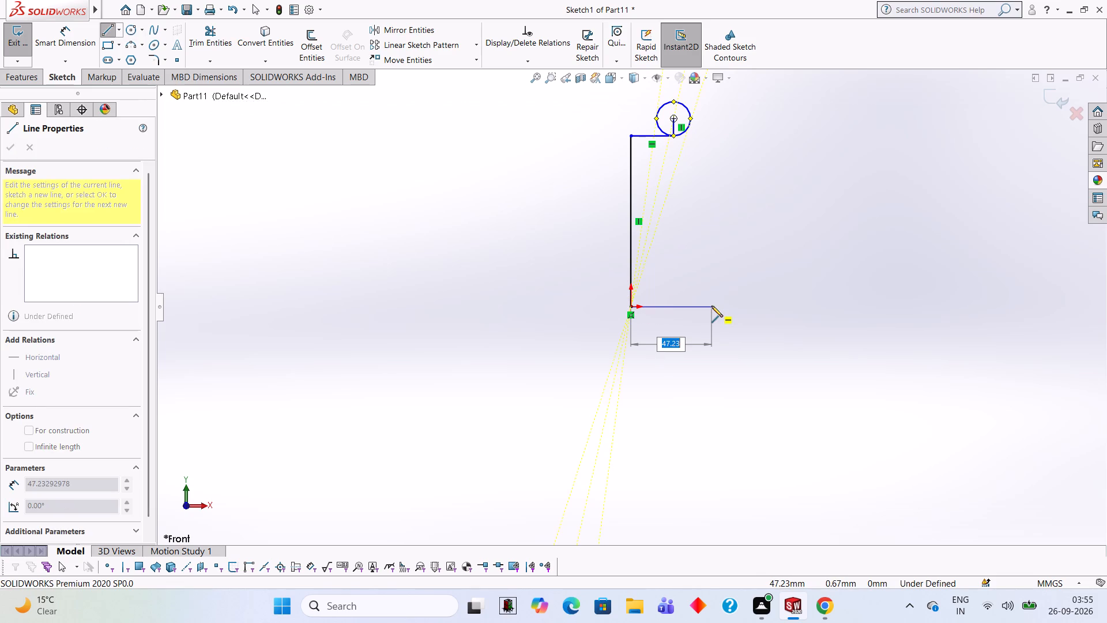
text(25)
key(Return)
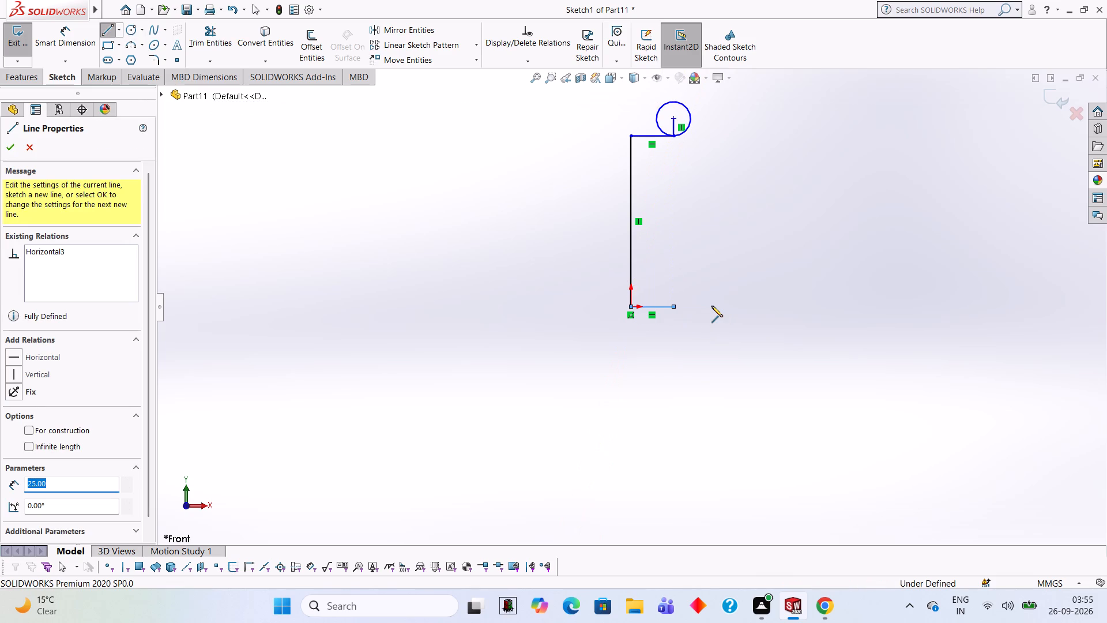
text(10)
key(Return)
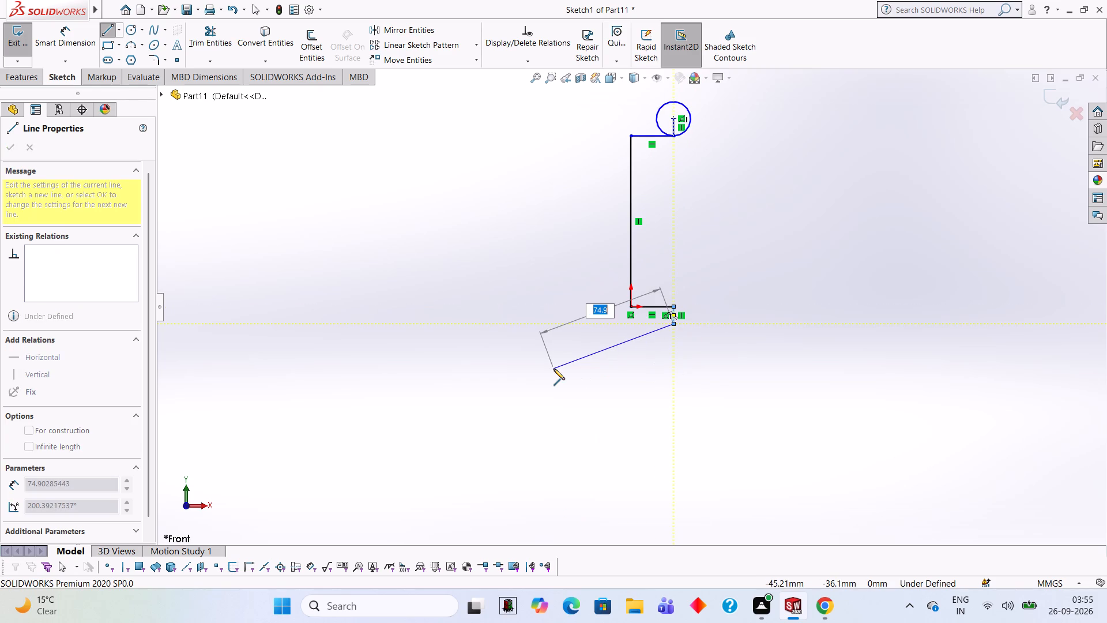
key(Escape)
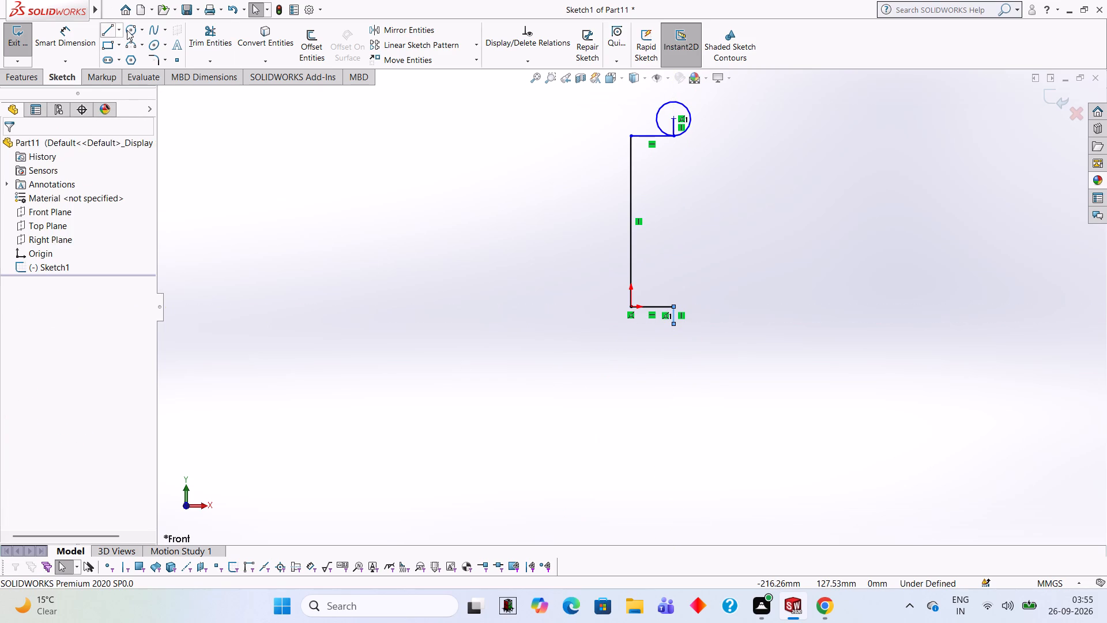
Sketch a circle of radius 10 mm centred on the lower end of the downward 10 mm line.
click(127, 30)
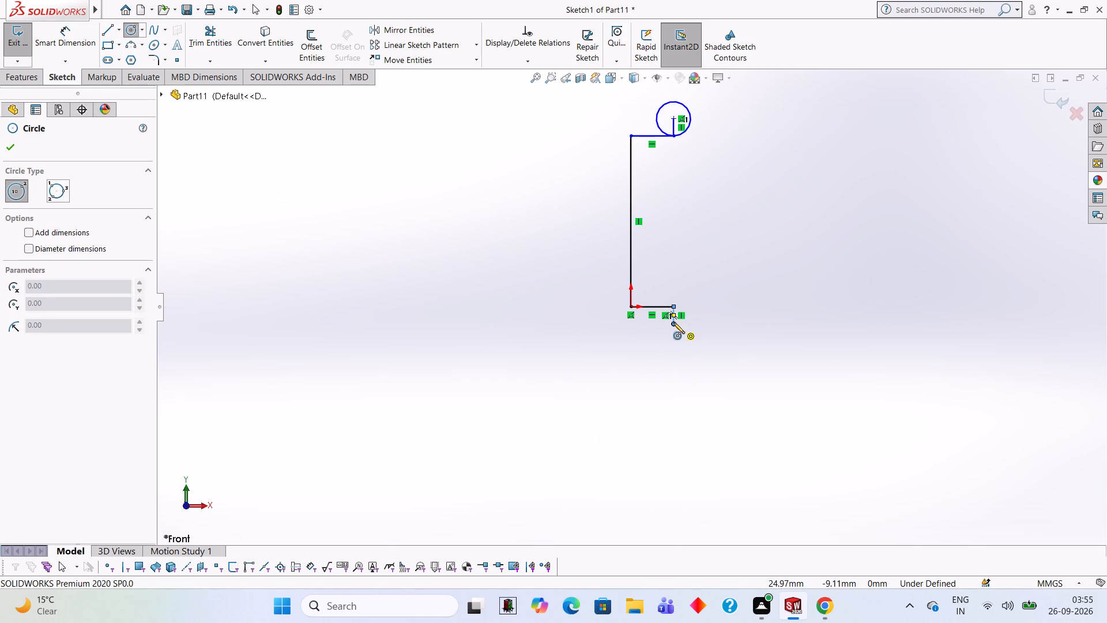
click(673, 322)
text(10)
key(Return)
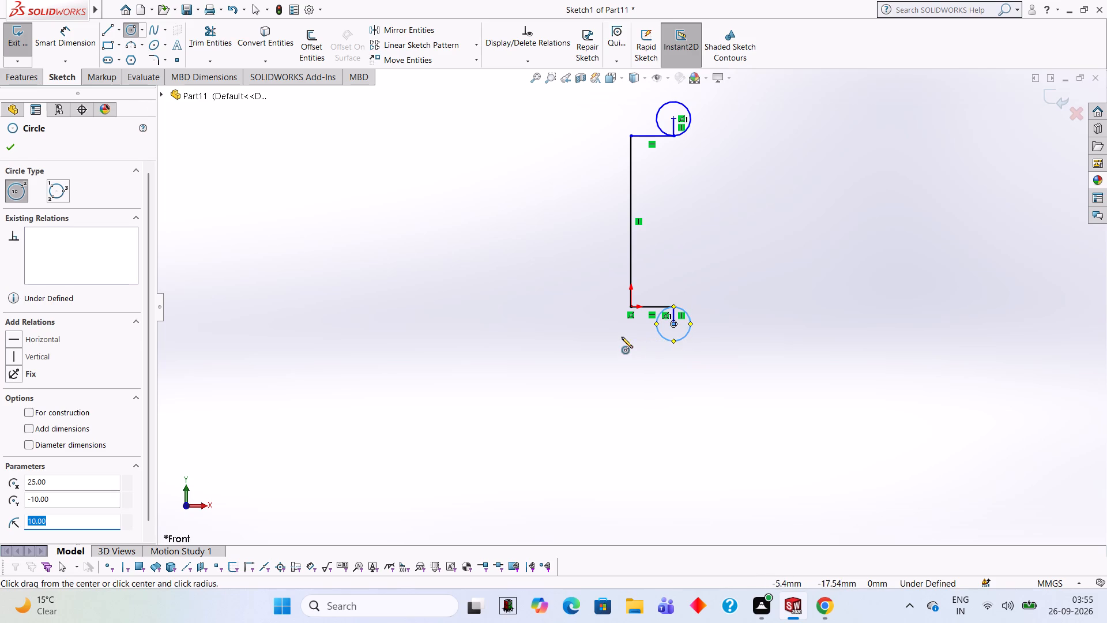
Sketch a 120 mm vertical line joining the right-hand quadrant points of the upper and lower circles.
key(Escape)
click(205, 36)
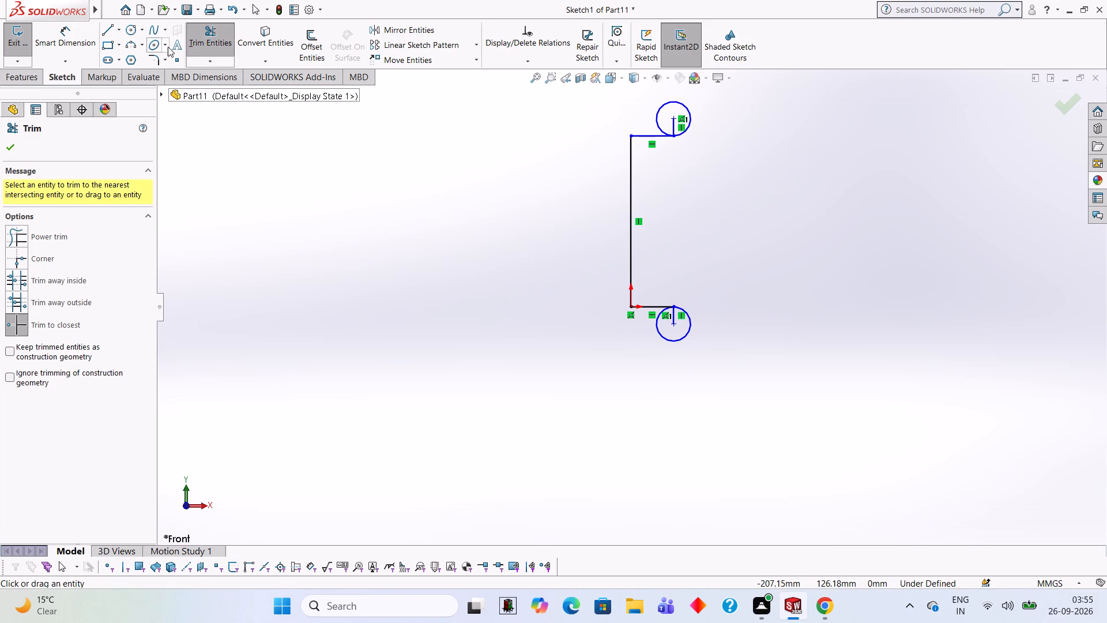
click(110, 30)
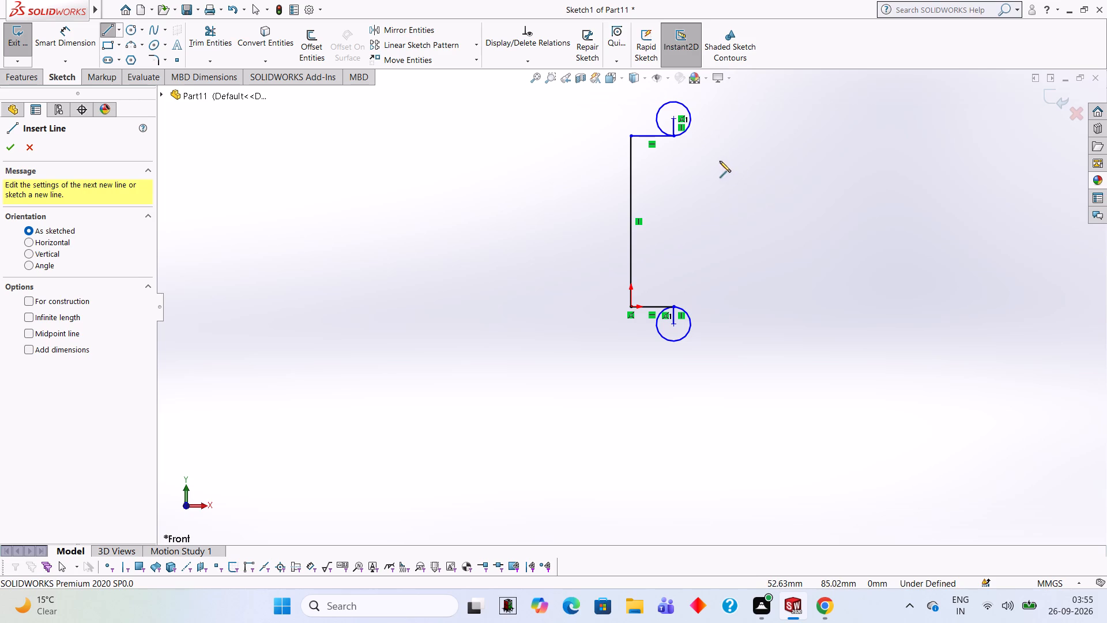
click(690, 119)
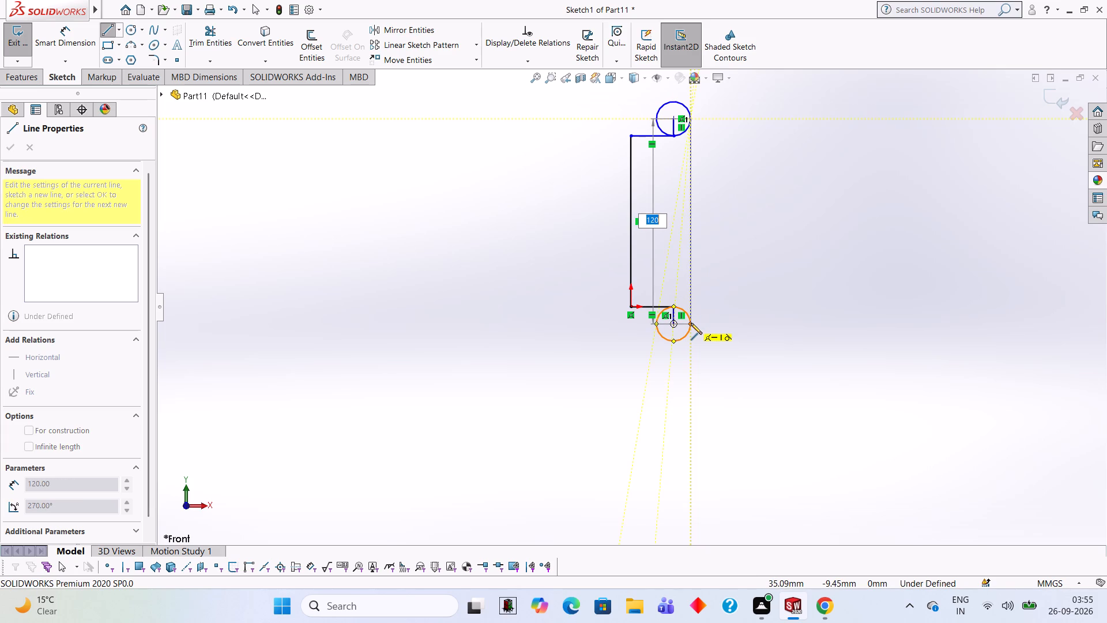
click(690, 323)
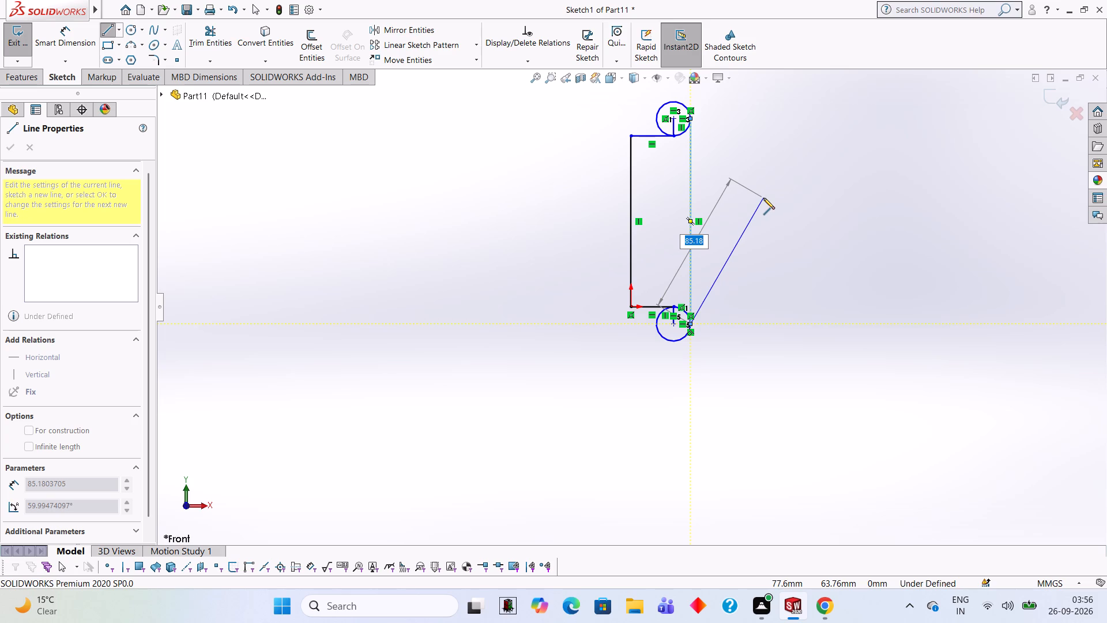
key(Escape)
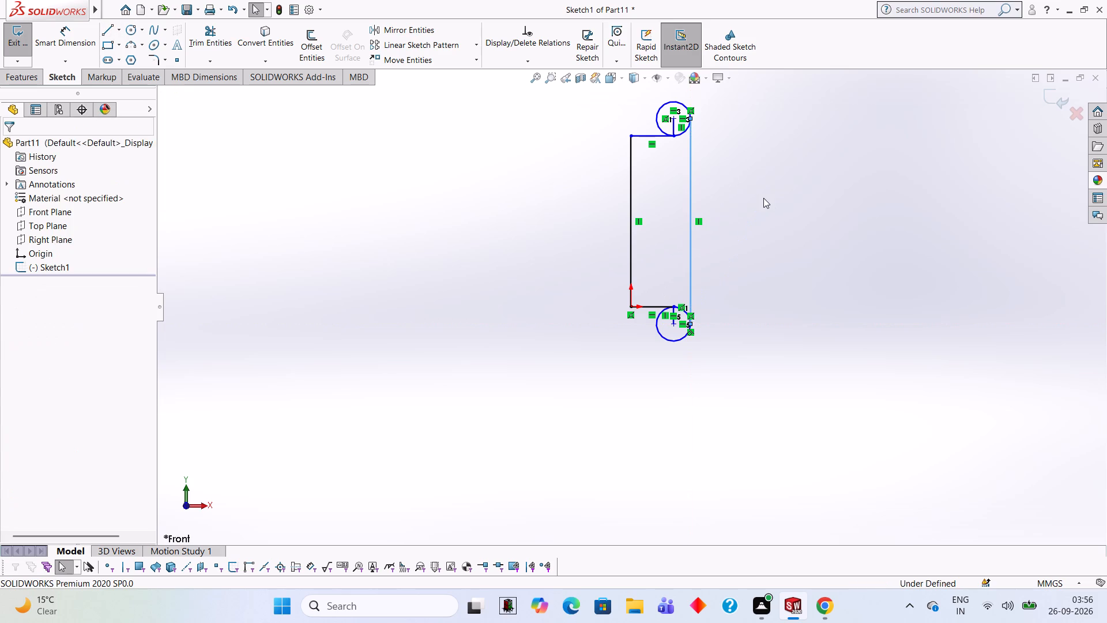
Undo the sketch entities back to the long vertical line and the 25 mm horizontal line at its upper end.
key(ctrl+z)
key(ctrl+z)
key(ctrl+z)
key(ctrl+z)
key(ctrl+z)
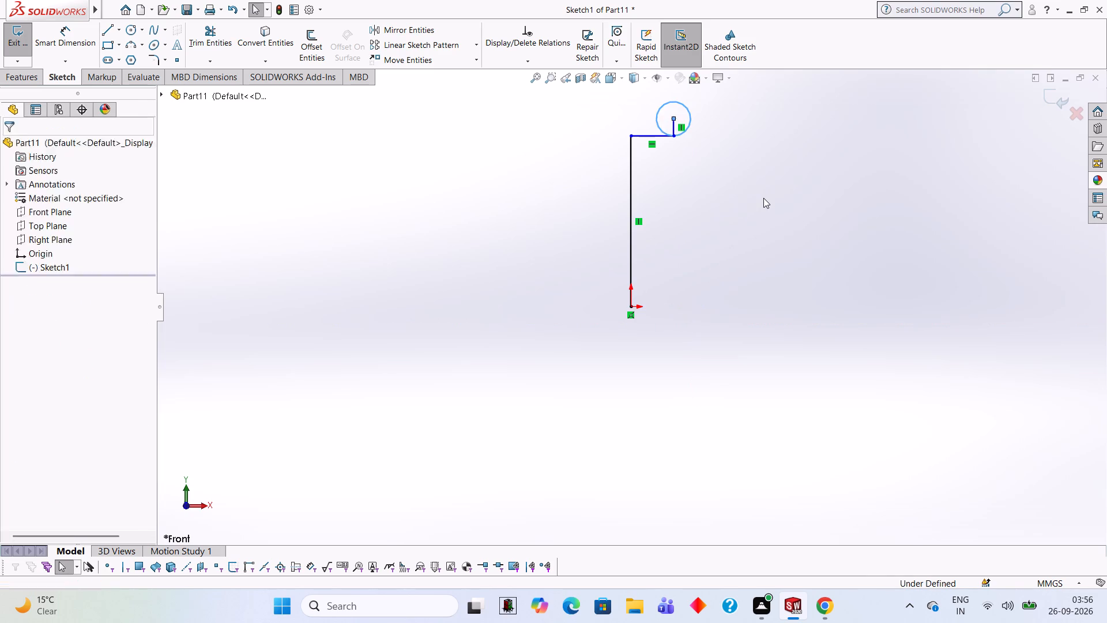
key(ctrl+z)
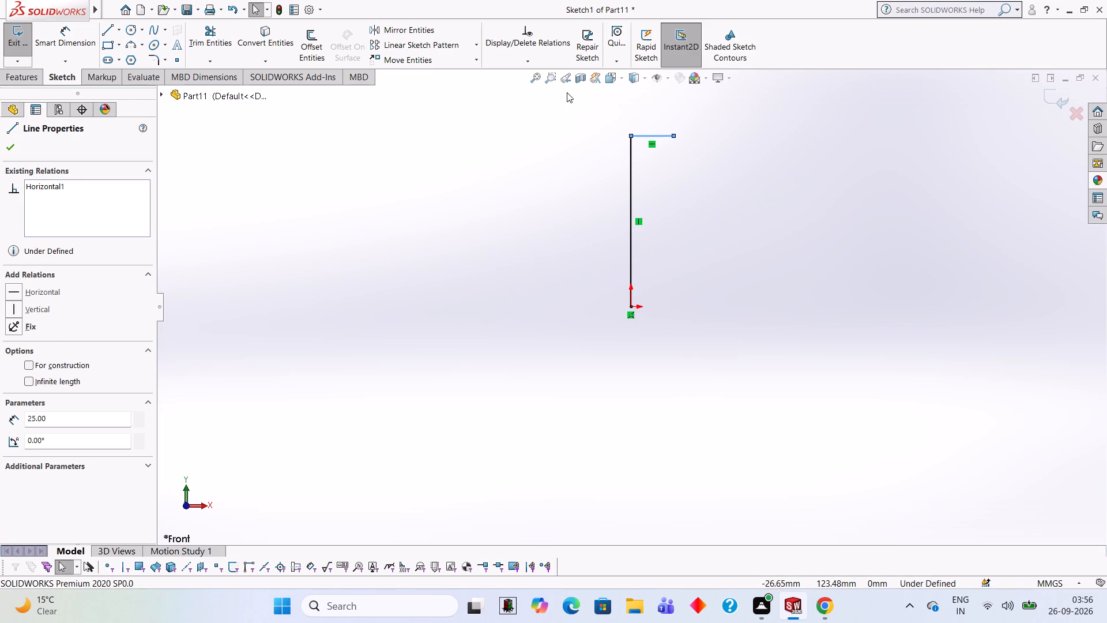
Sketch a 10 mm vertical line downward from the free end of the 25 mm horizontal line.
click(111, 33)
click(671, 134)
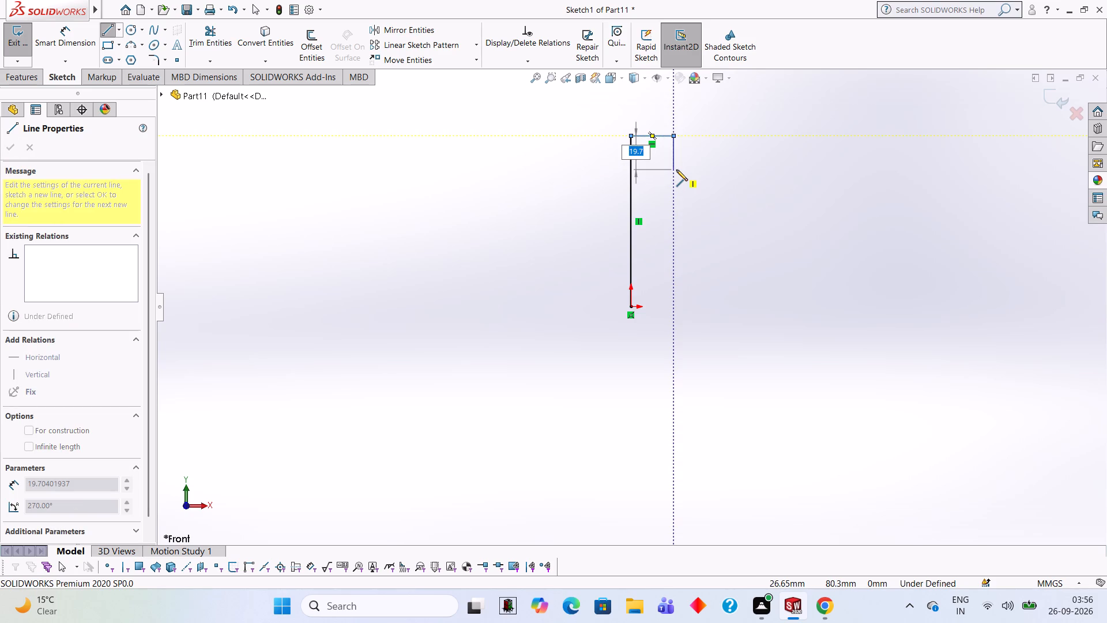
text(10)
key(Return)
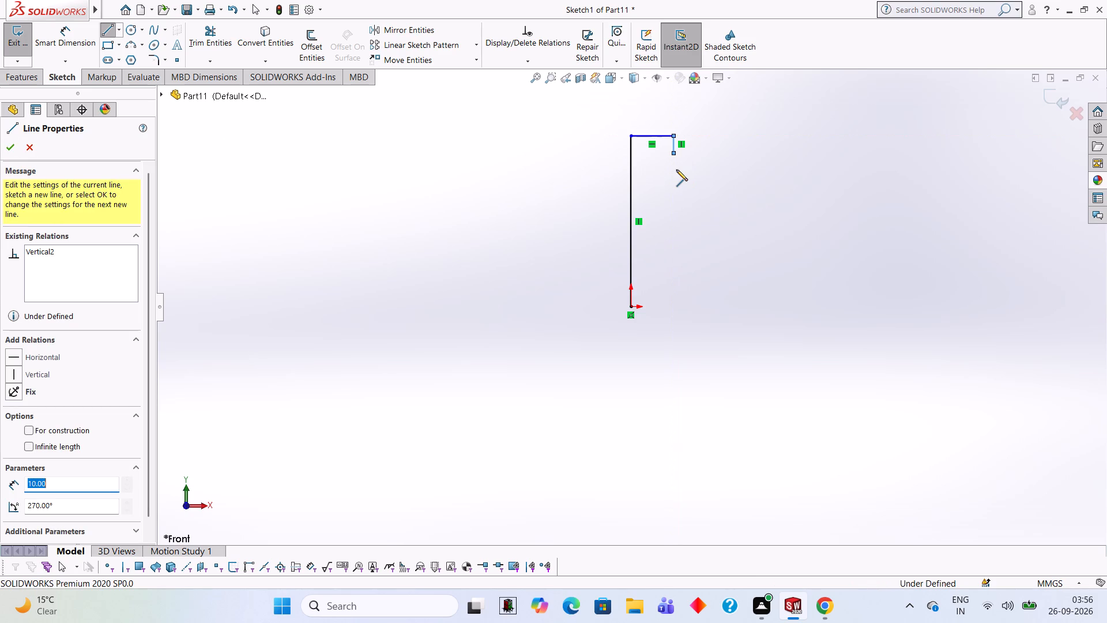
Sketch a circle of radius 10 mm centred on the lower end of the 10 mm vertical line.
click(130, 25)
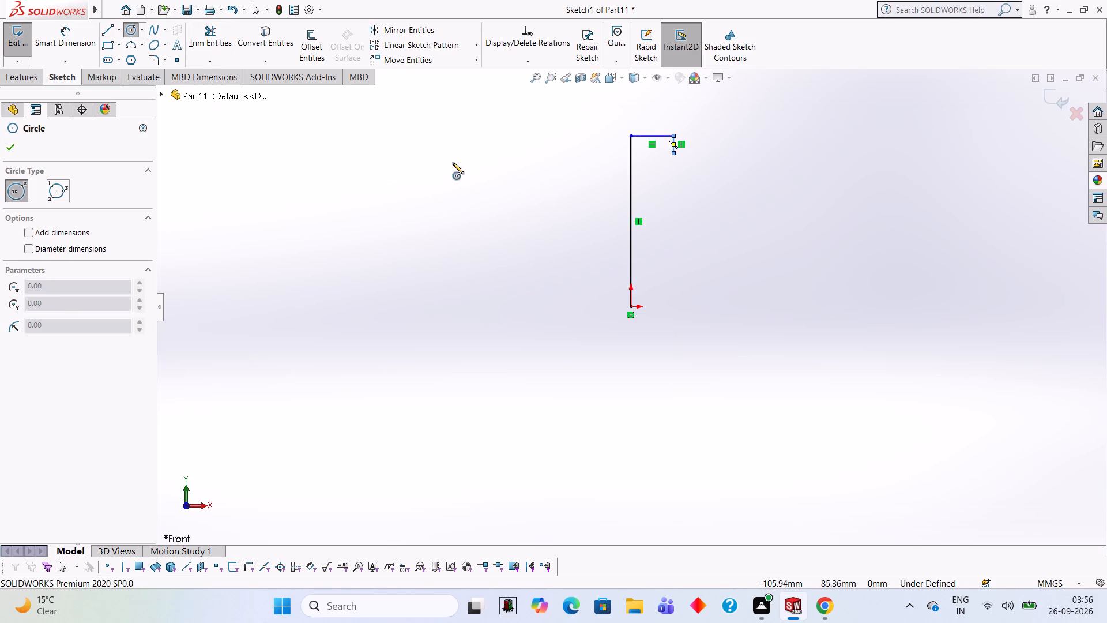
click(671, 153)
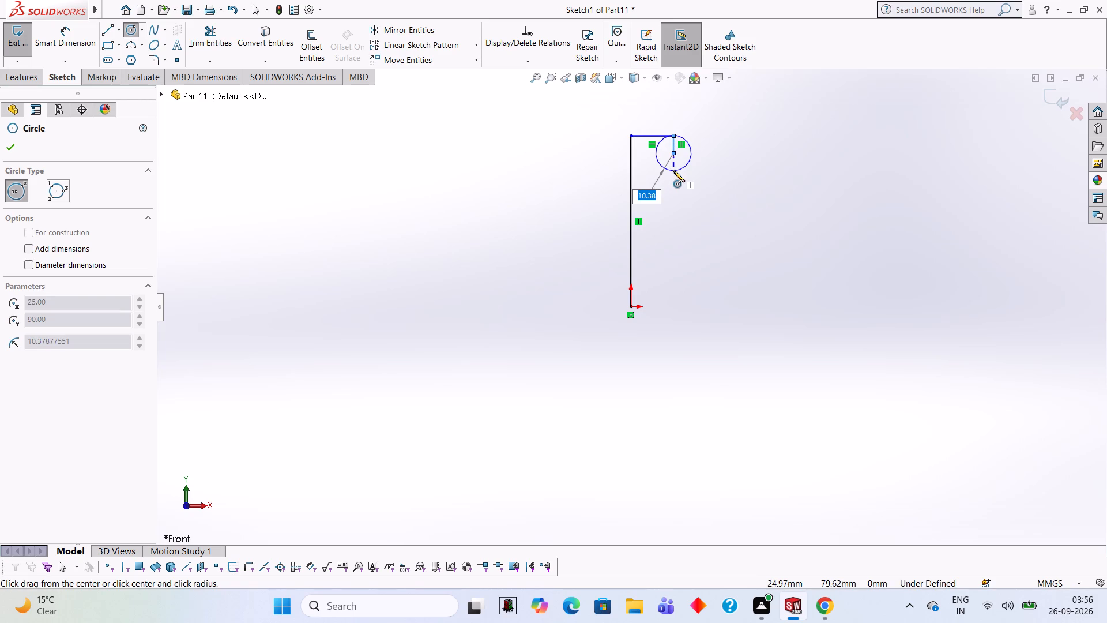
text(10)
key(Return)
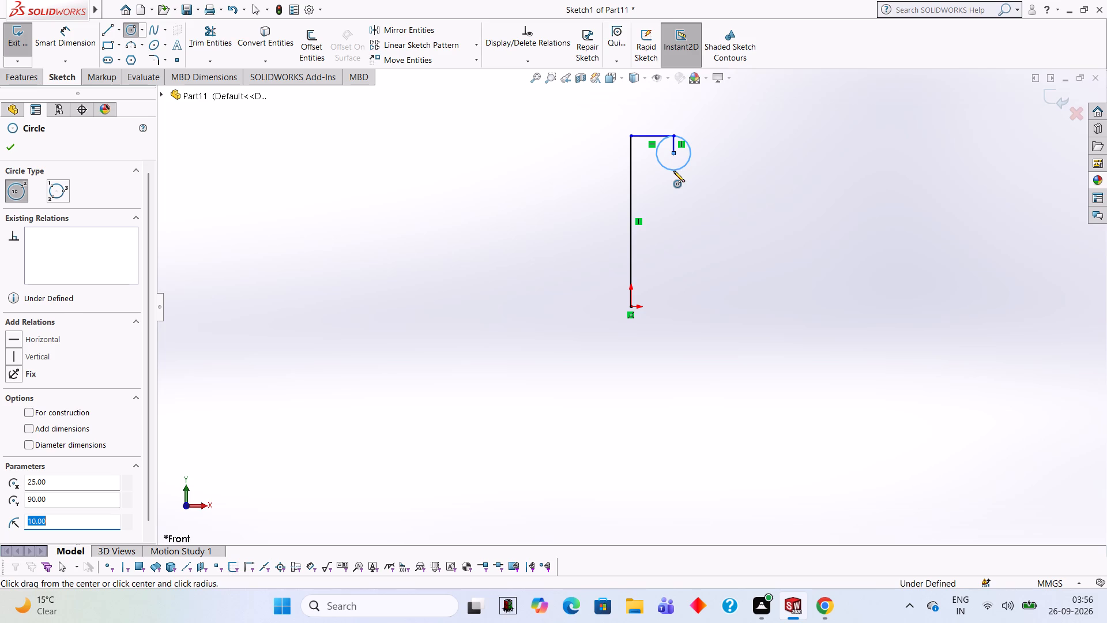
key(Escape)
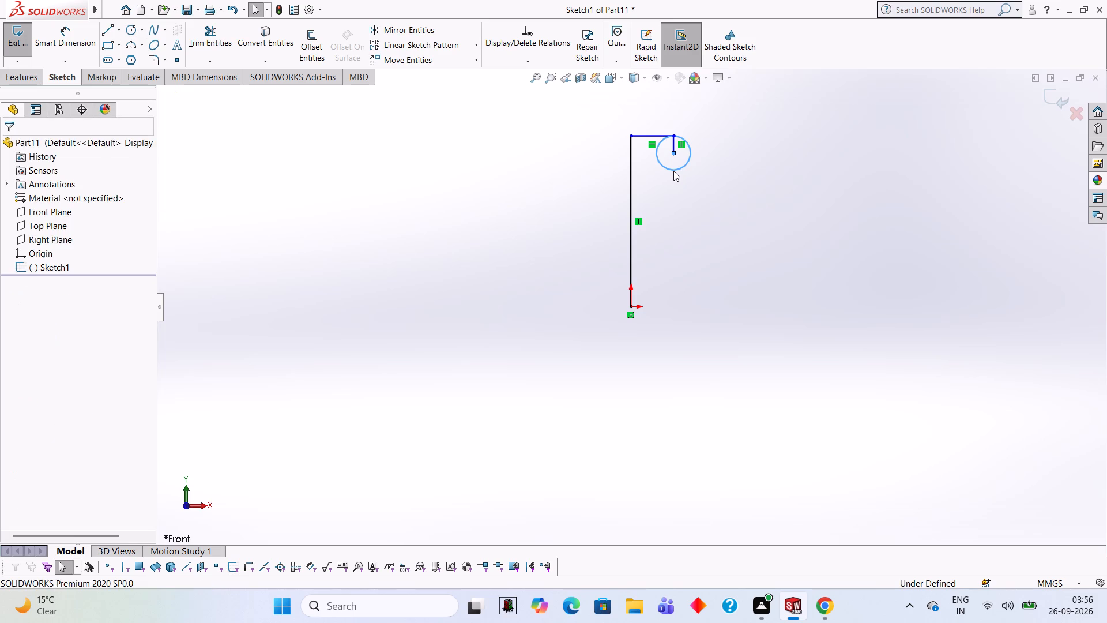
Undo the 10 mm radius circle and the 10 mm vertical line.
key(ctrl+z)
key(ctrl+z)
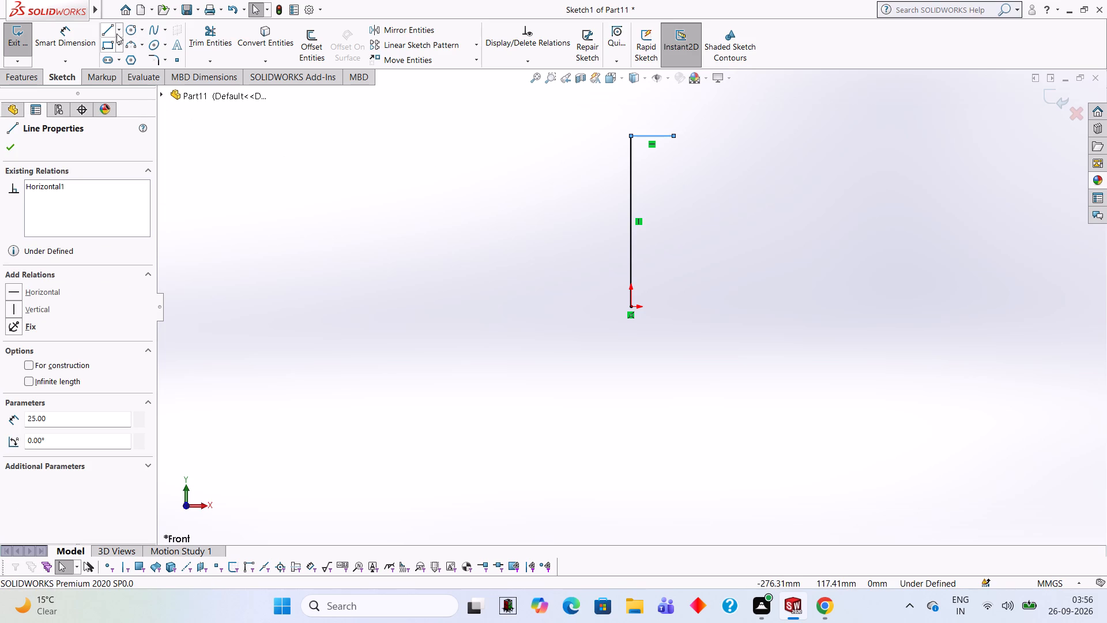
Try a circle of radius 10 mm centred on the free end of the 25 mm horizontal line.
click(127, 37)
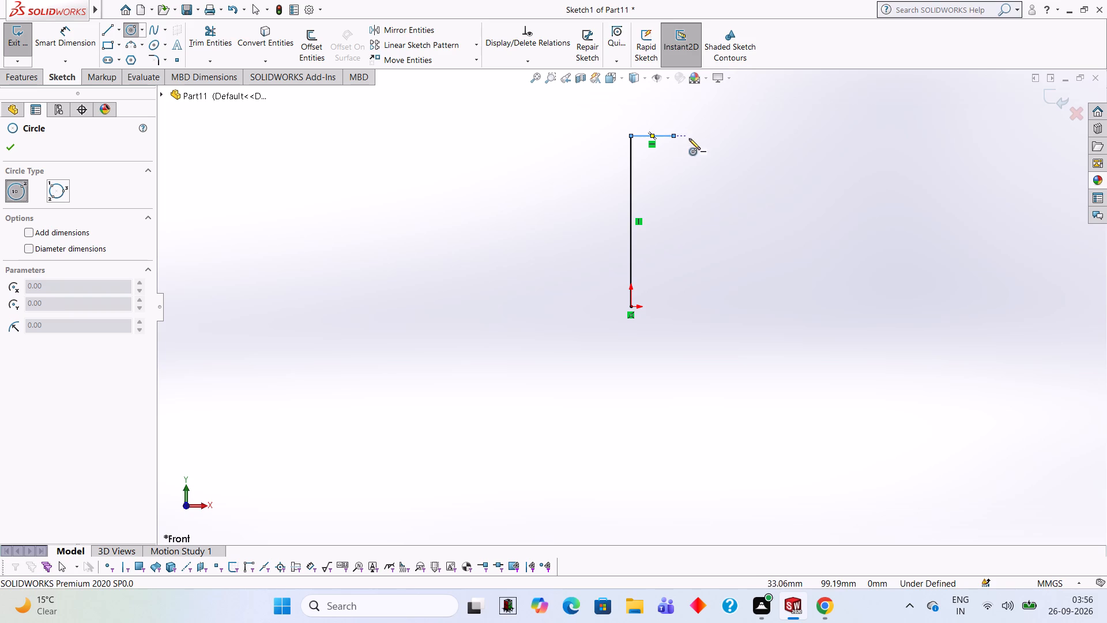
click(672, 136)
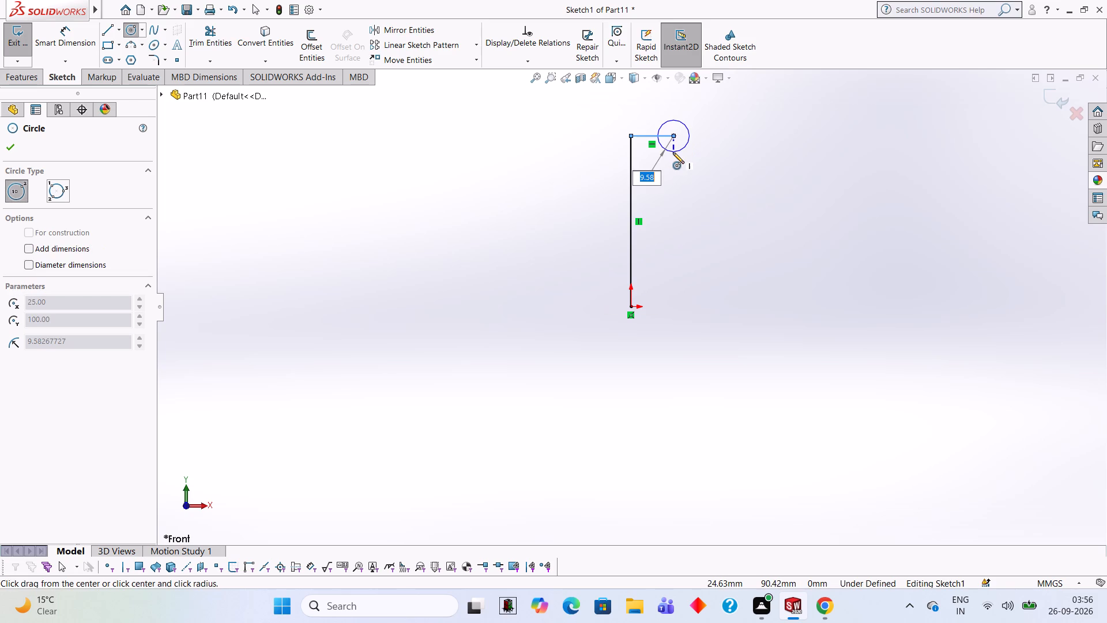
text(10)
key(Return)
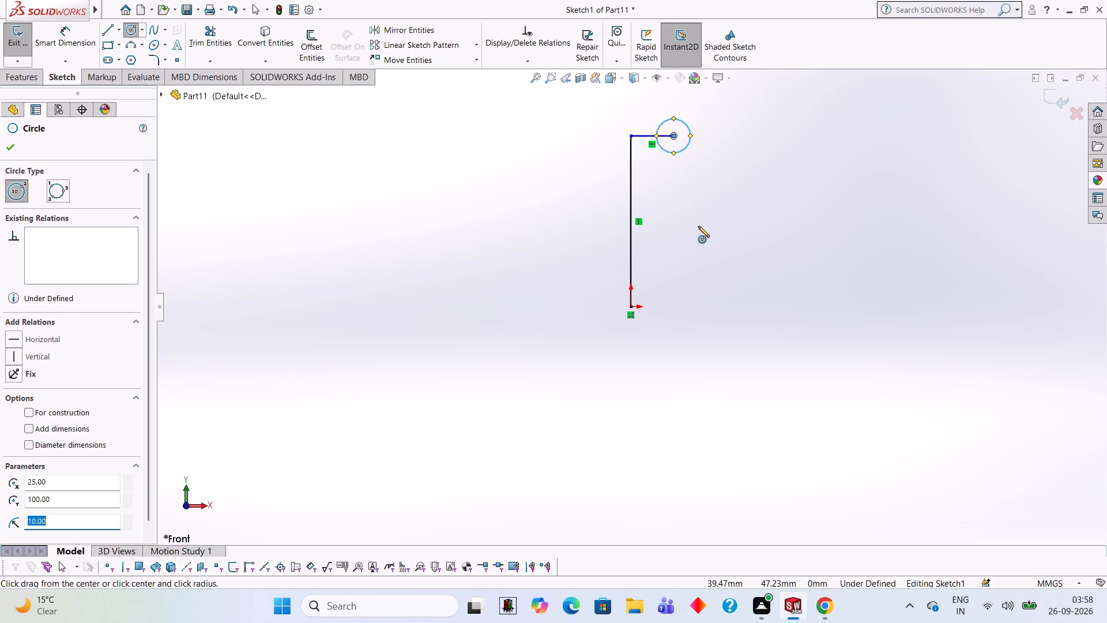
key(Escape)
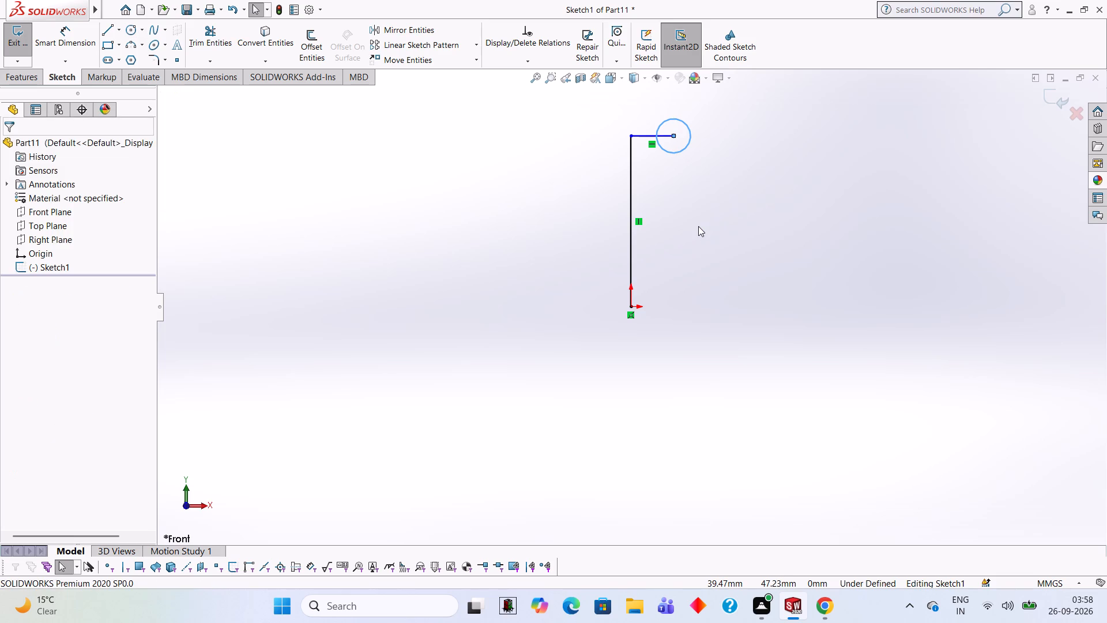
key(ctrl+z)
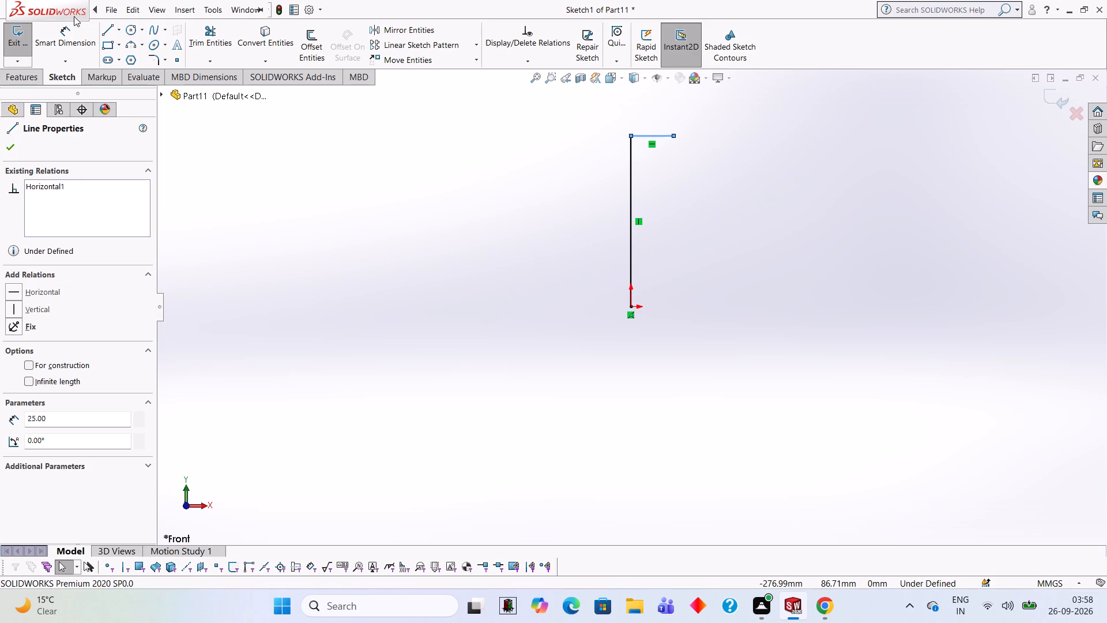
Extend the upper horizontal line rightward from its free end with a 5 mm horizontal line.
click(107, 27)
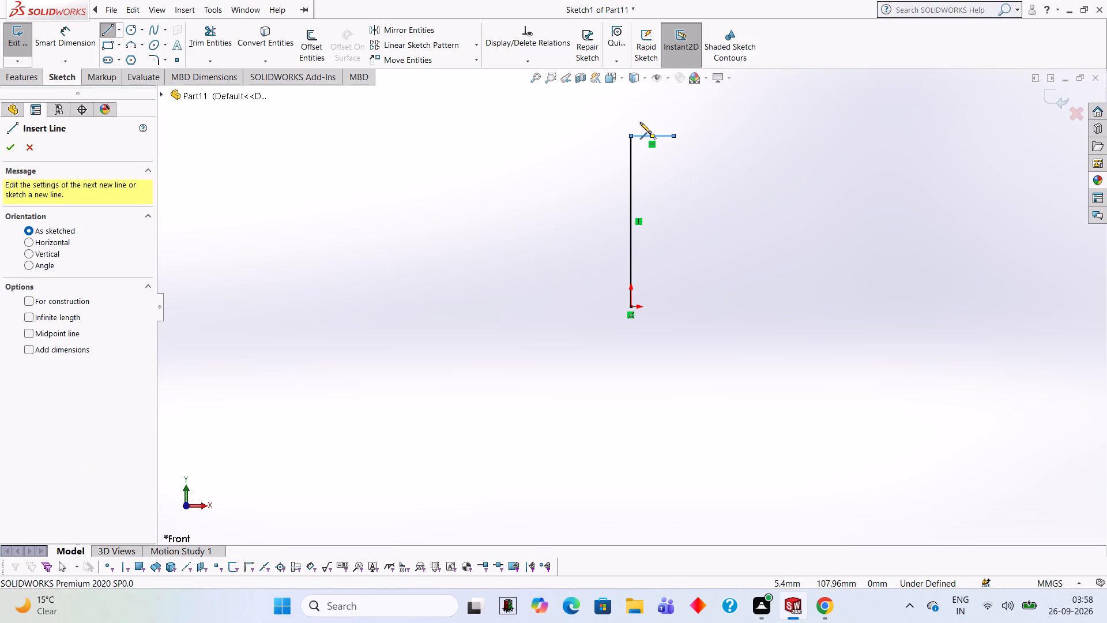
click(673, 136)
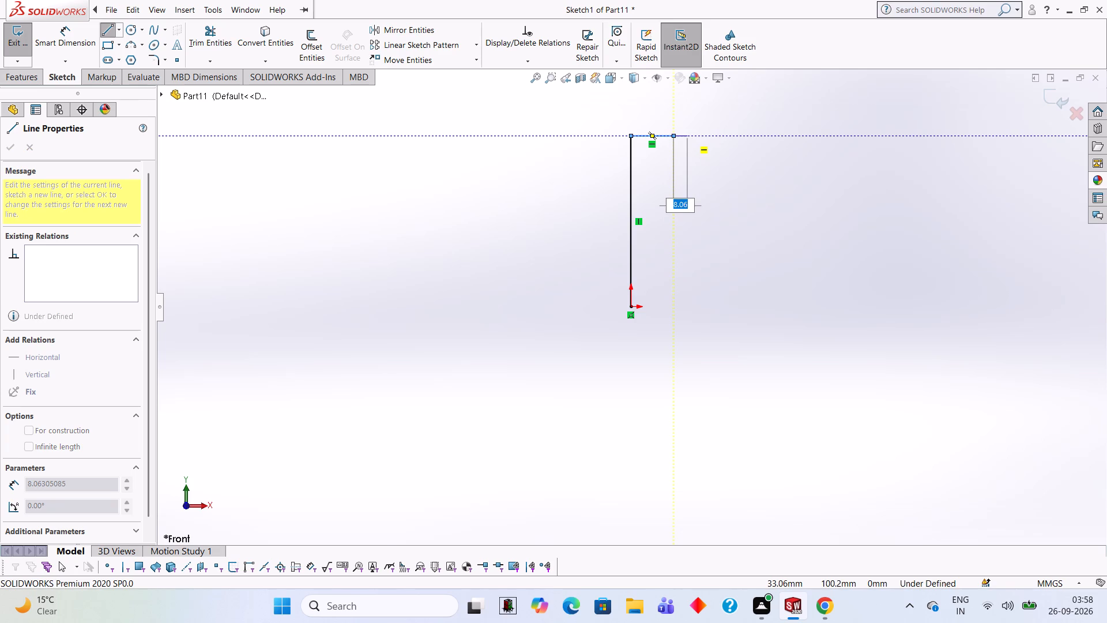
key(5)
key(Return)
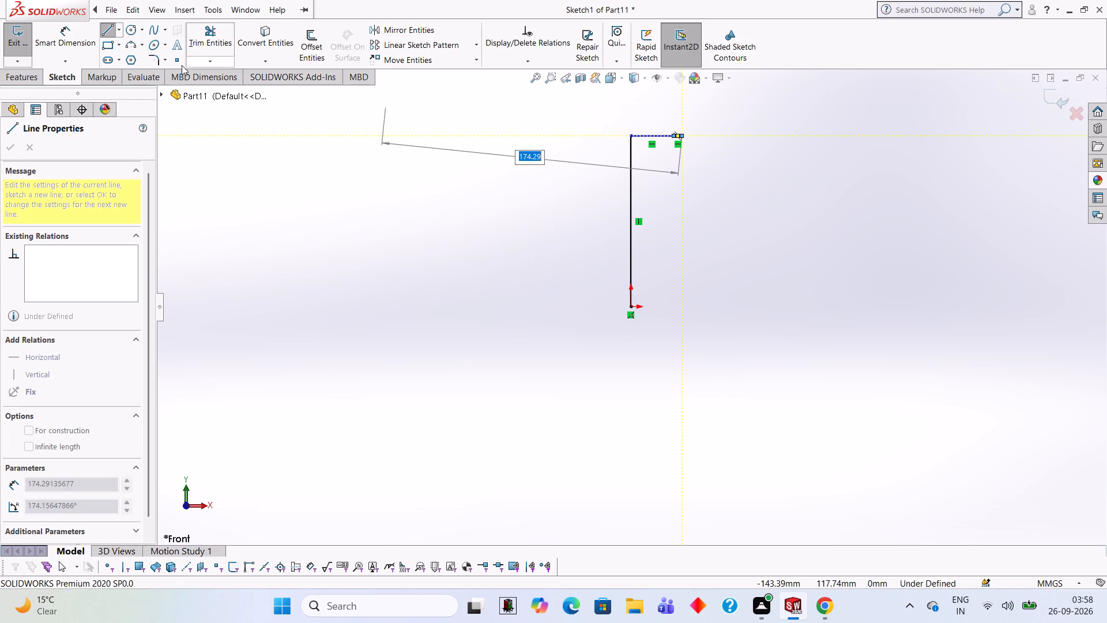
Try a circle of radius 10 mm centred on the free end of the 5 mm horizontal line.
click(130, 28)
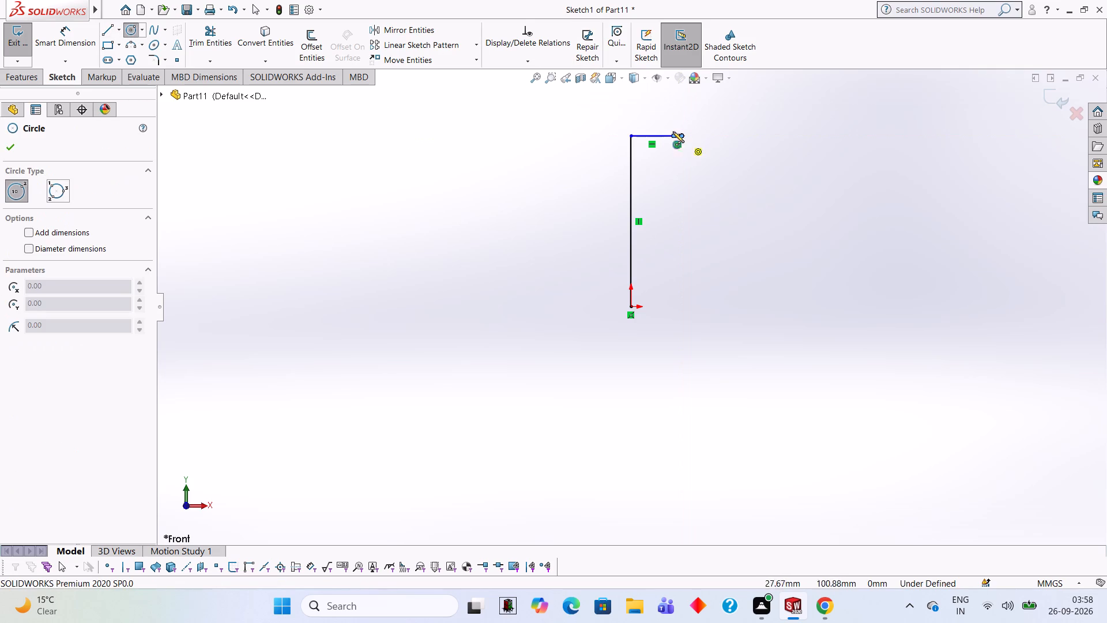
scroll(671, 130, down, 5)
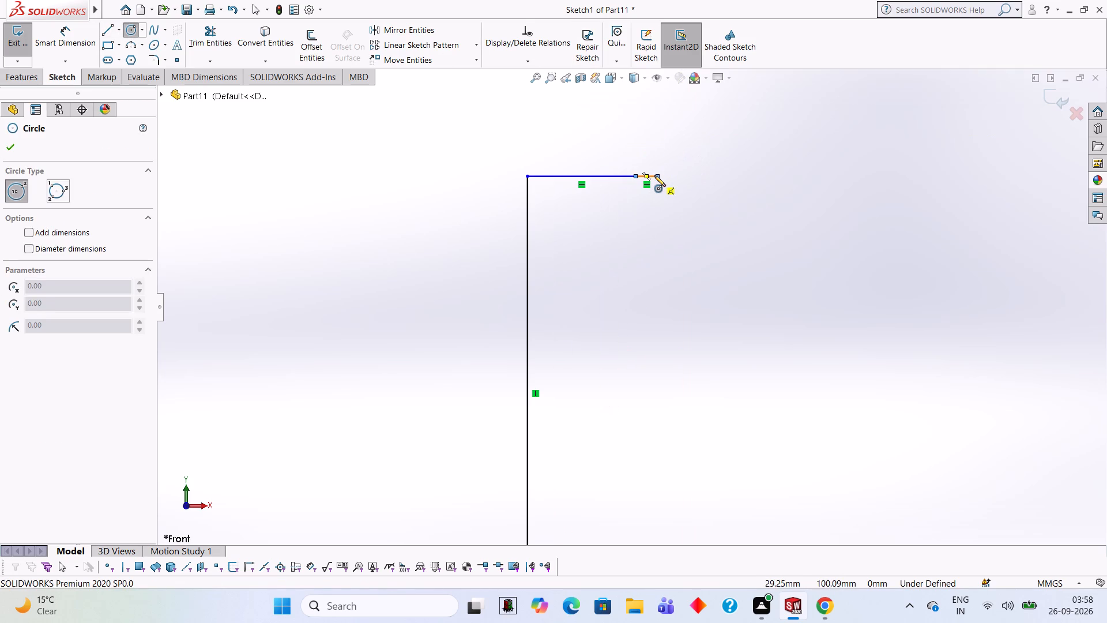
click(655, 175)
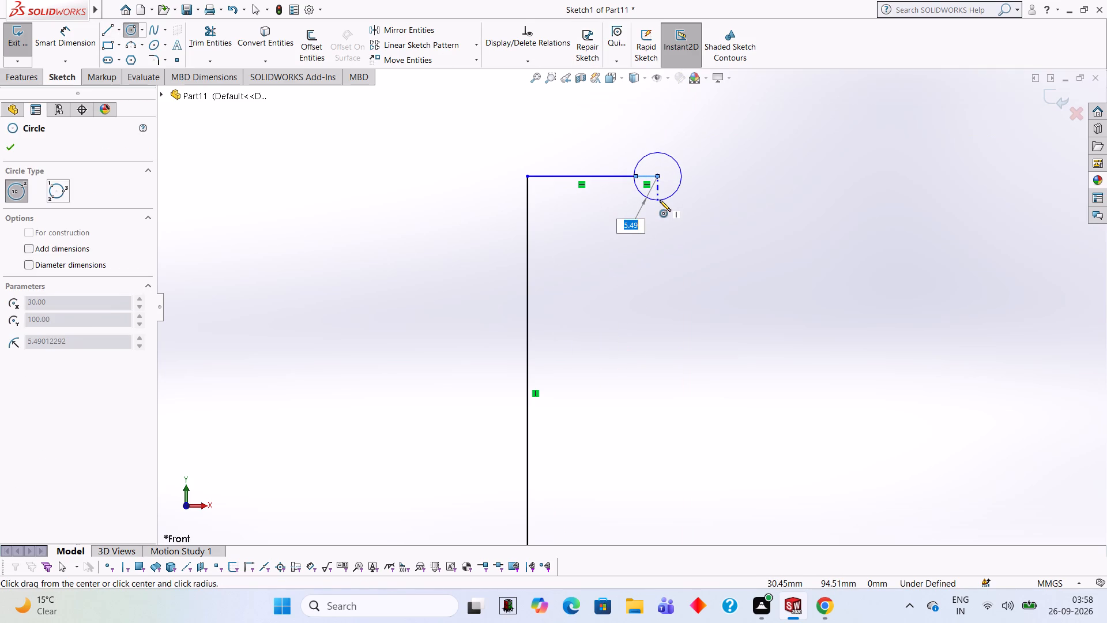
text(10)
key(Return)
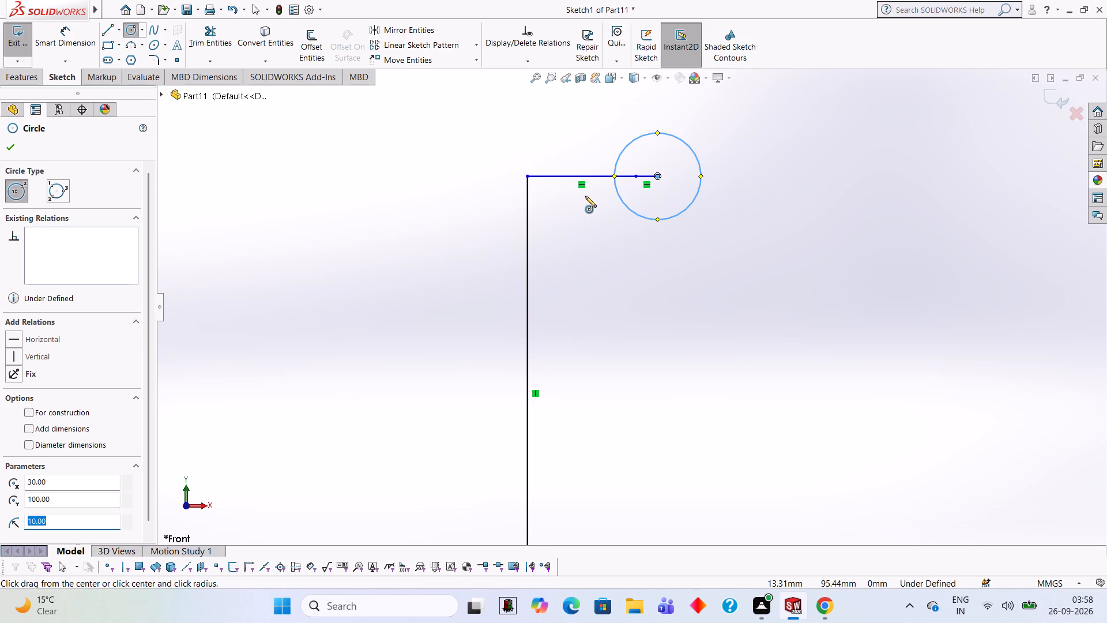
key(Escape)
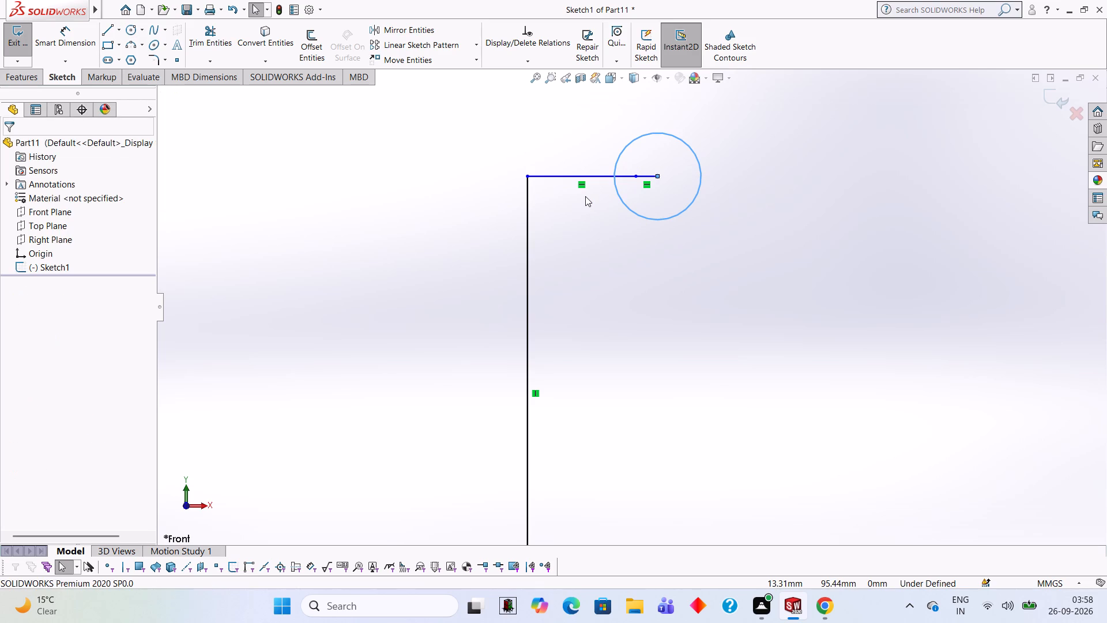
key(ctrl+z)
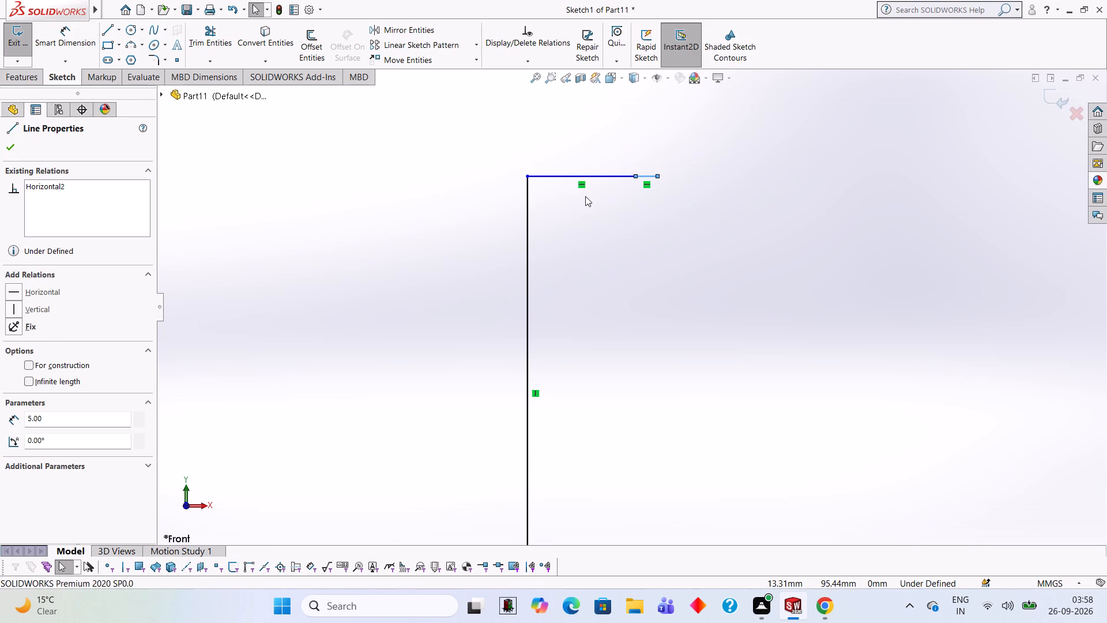
Sketch a second 5 mm horizontal line rightward from the free end of the first 5 mm line.
click(107, 35)
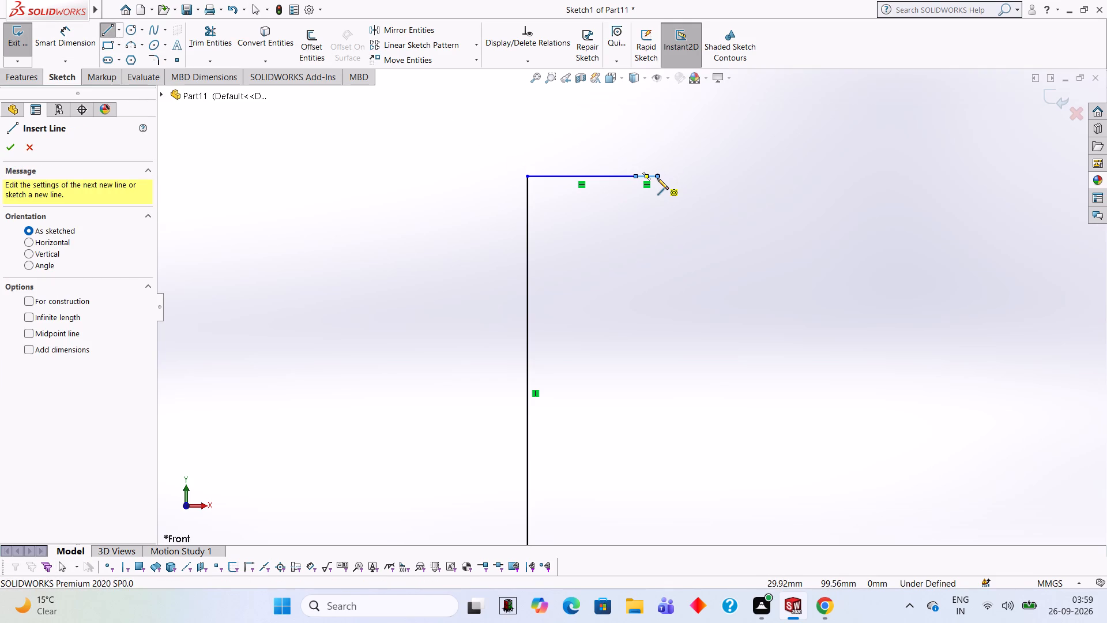
click(657, 178)
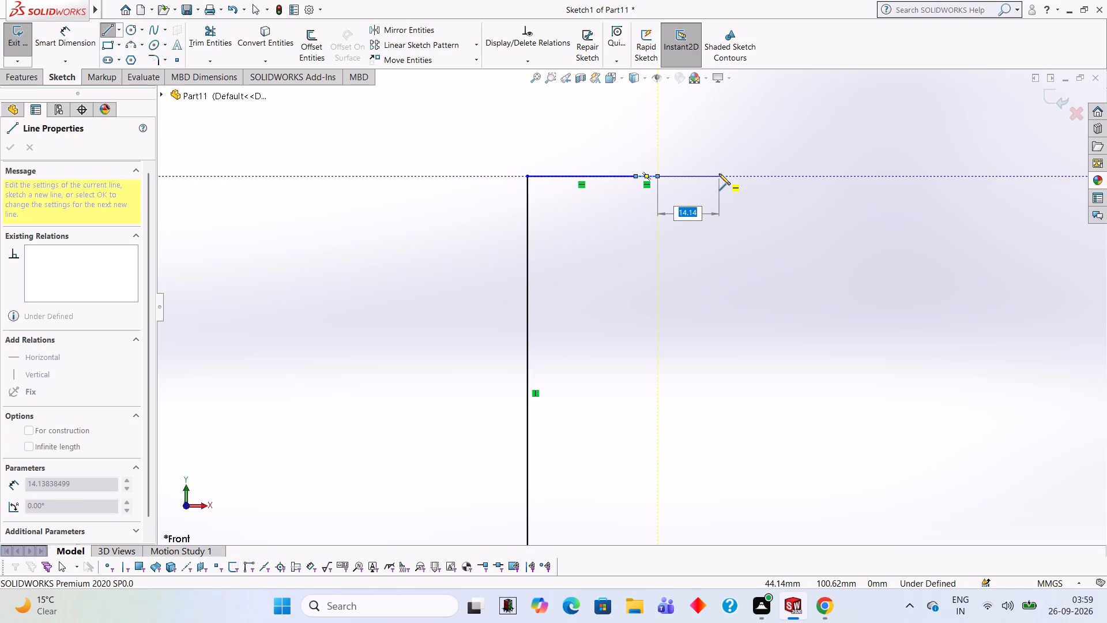
key(5)
key(Return)
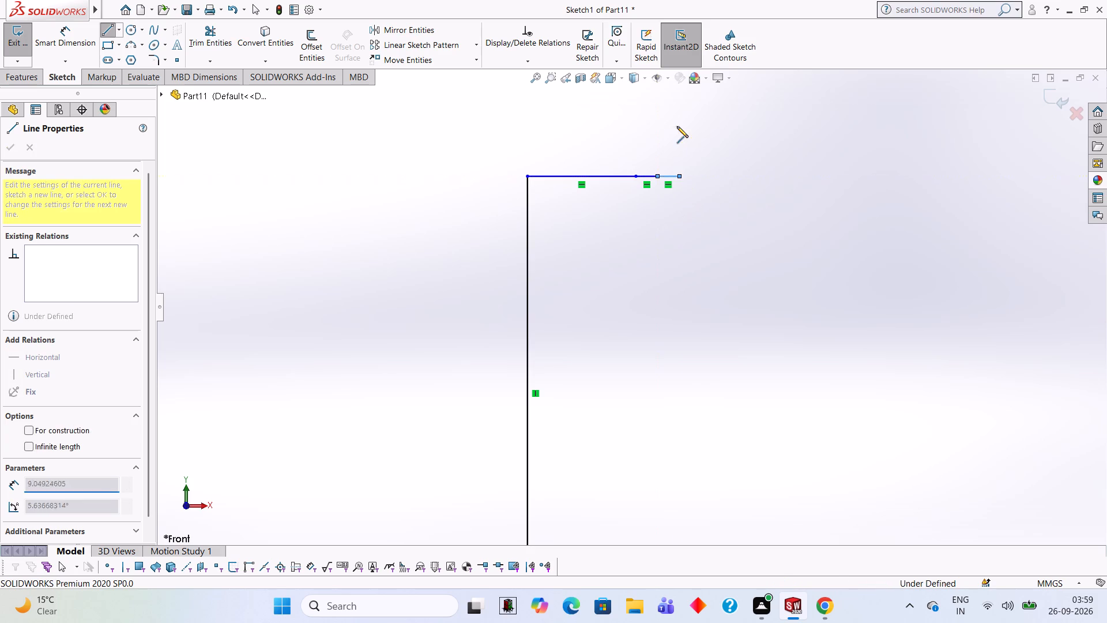
Sketch a circle of radius 10 mm centred on the free end of the second 5 mm horizontal line.
click(133, 27)
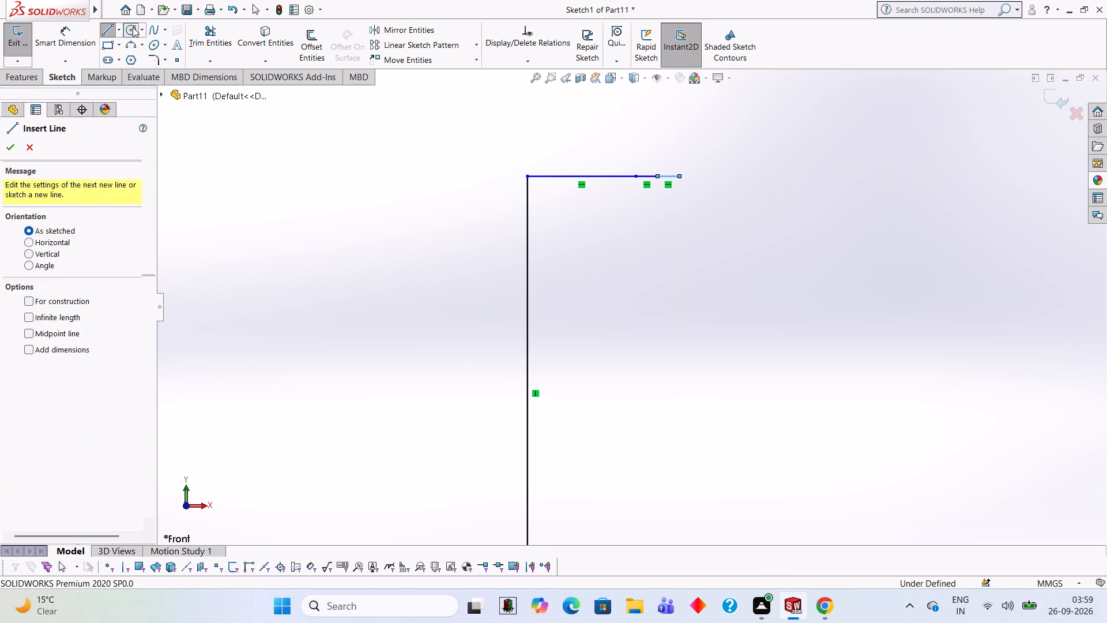
click(680, 175)
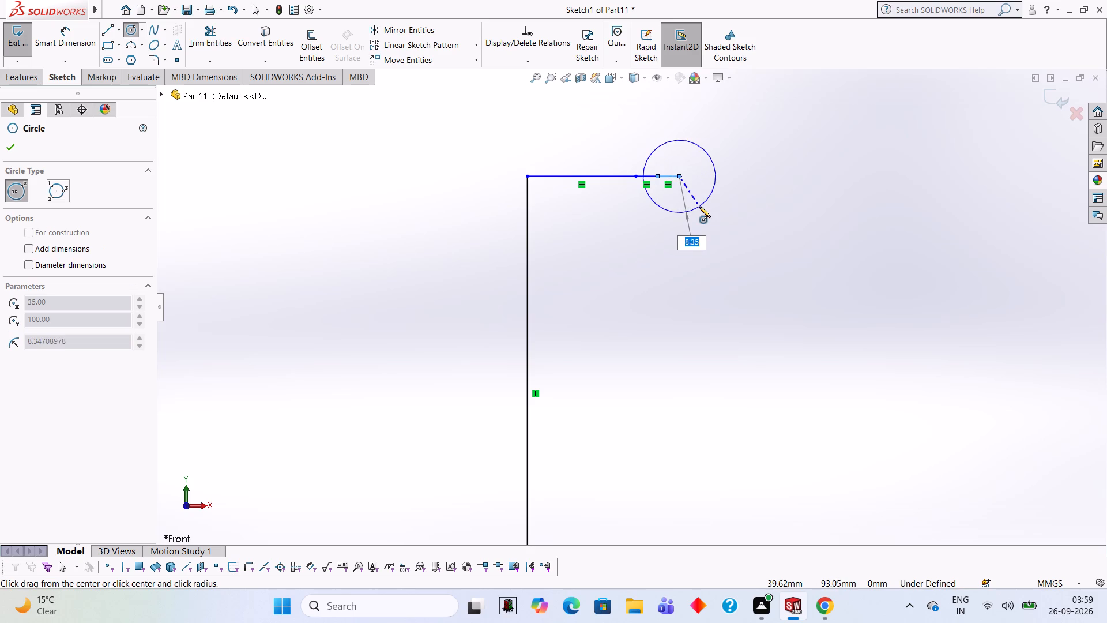
text(10)
key(Return)
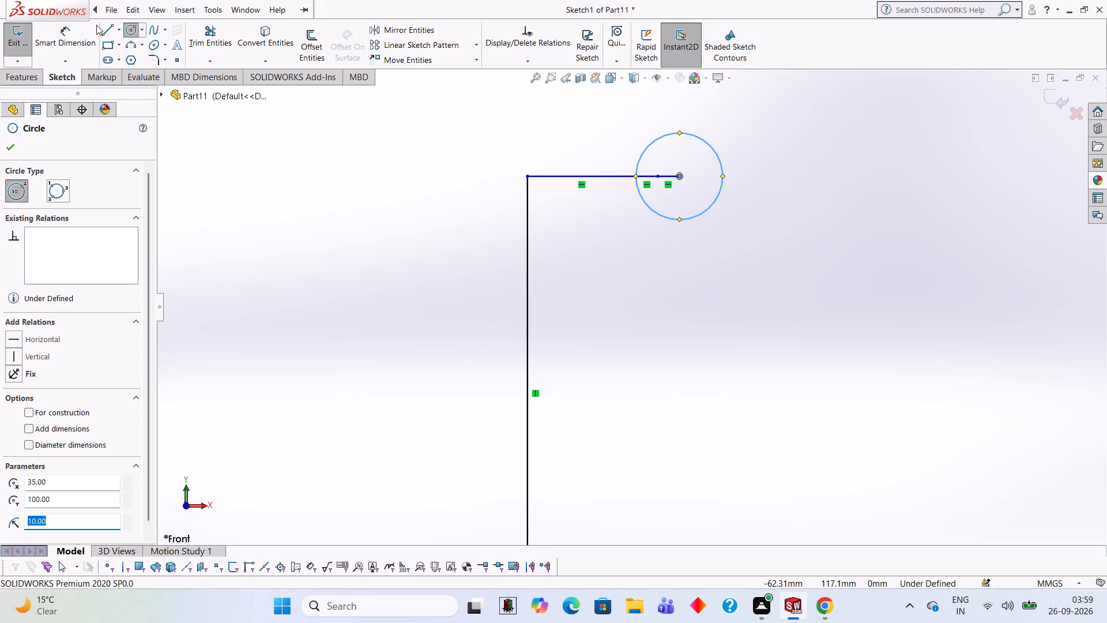
Sketch a 35 mm horizontal line from the origin, parallel to the upper horizontal lines.
scroll(584, 265, up, 2)
scroll(712, 364, up, 2)
scroll(666, 441, down, 1)
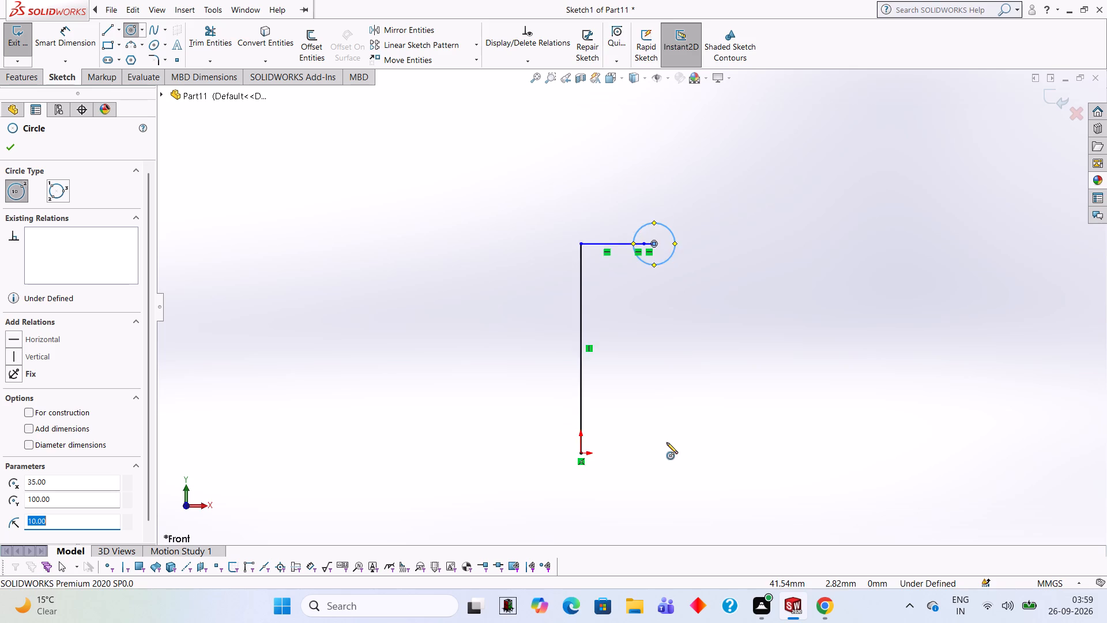
scroll(667, 442, down, 1)
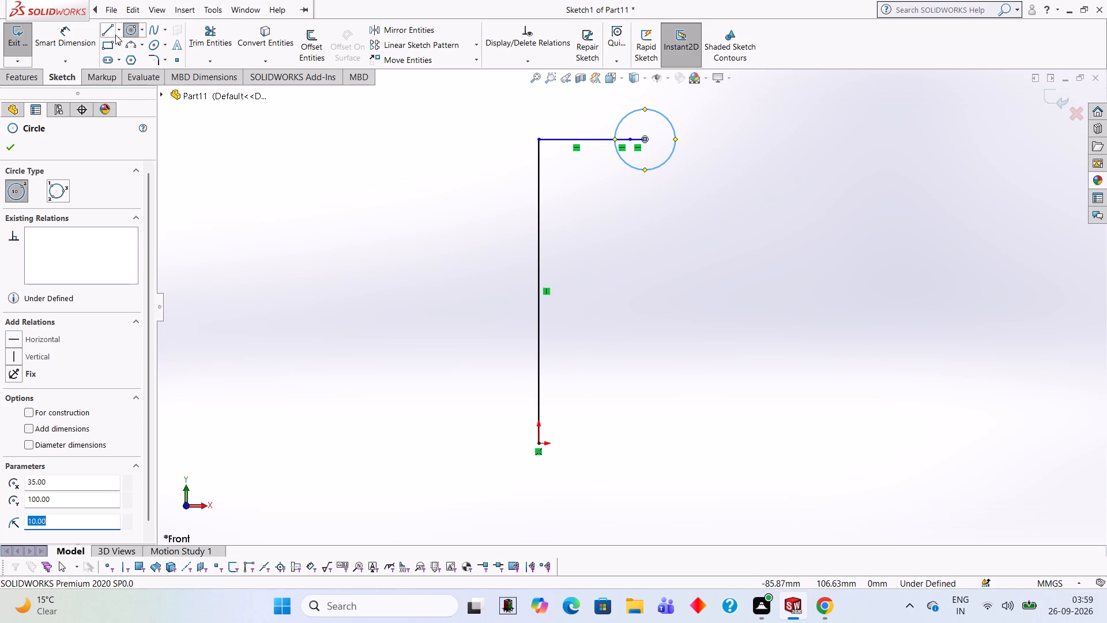
click(112, 33)
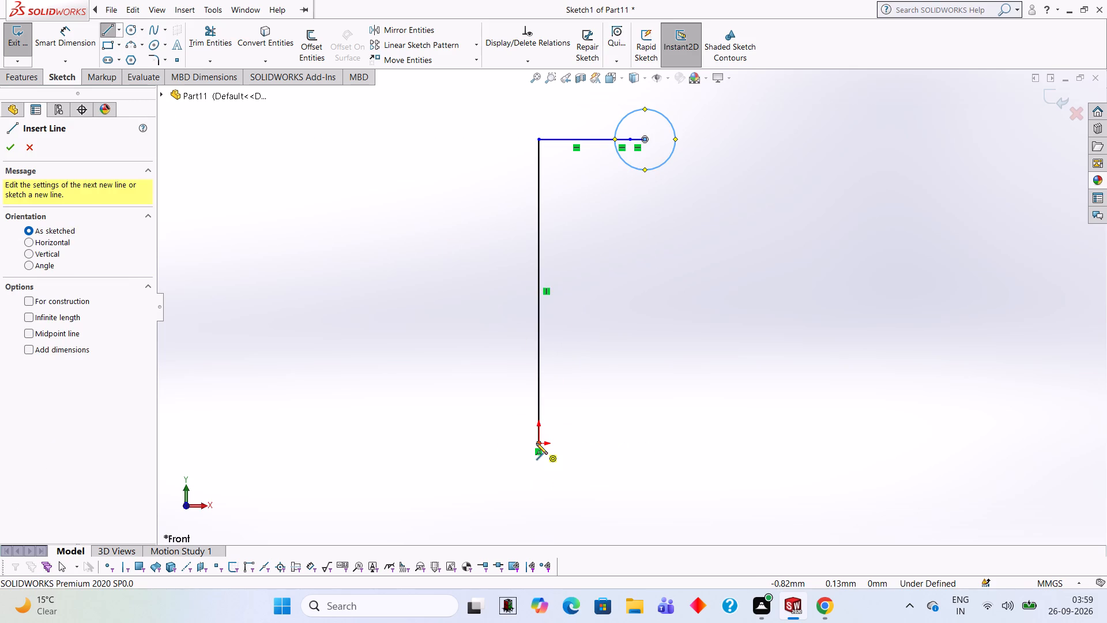
click(536, 443)
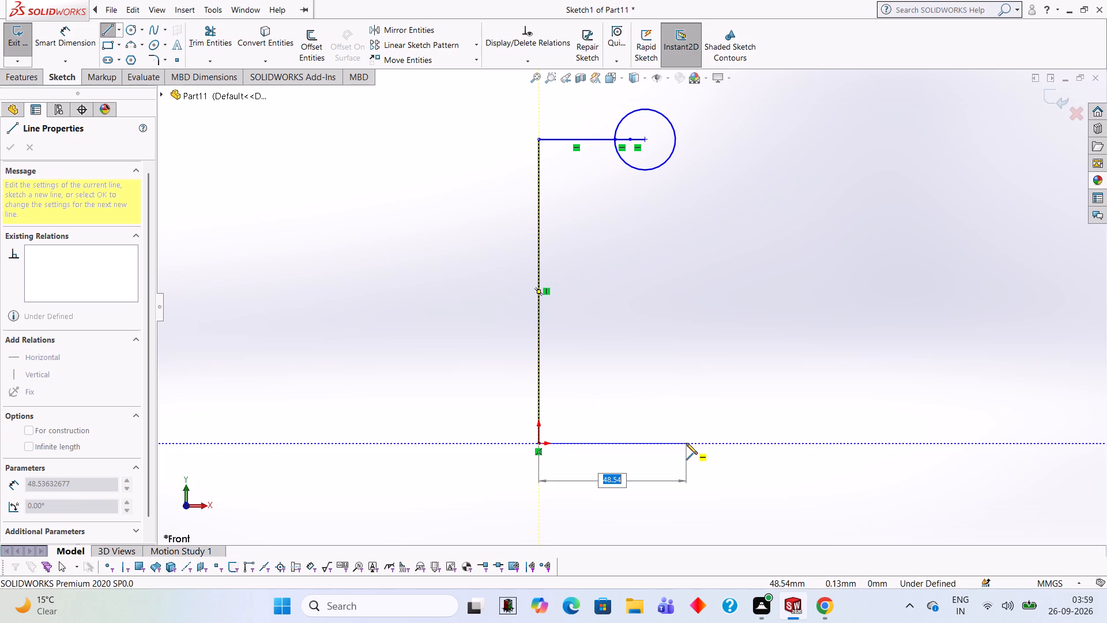
text(35)
key(Return)
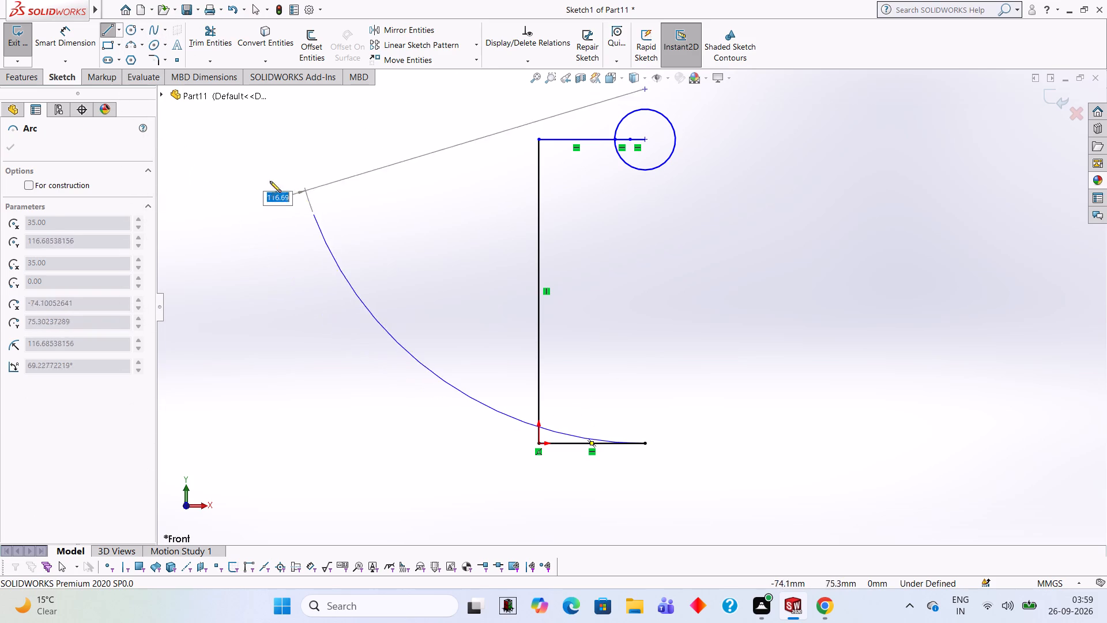
Sketch a circle of radius 10 mm centred on the free end of the 35 mm lower line.
click(134, 27)
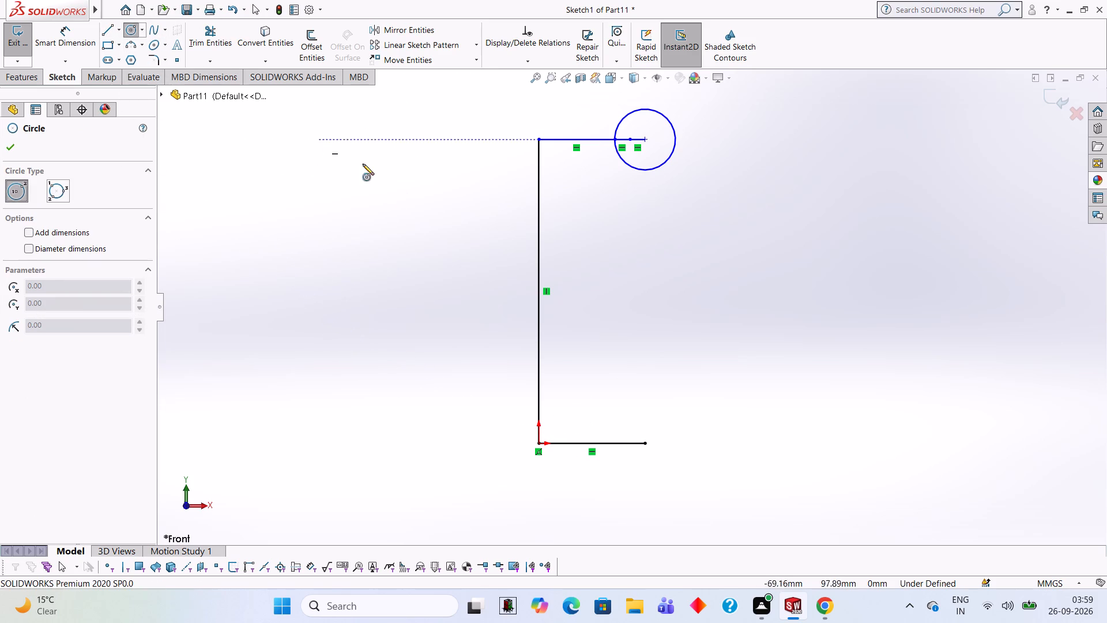
click(646, 443)
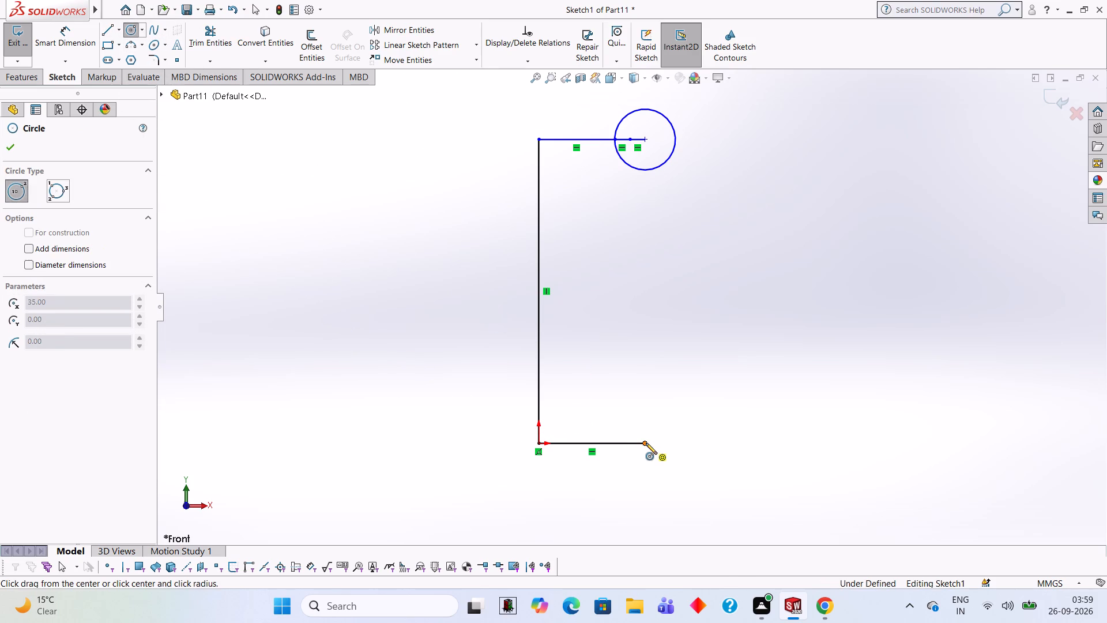
text(10)
key(Return)
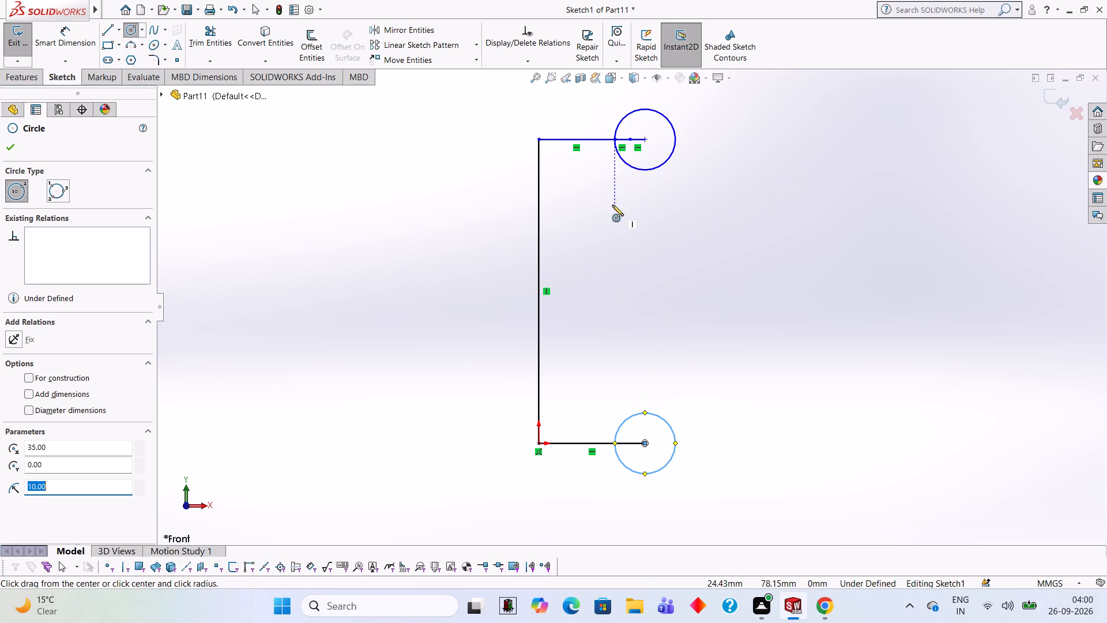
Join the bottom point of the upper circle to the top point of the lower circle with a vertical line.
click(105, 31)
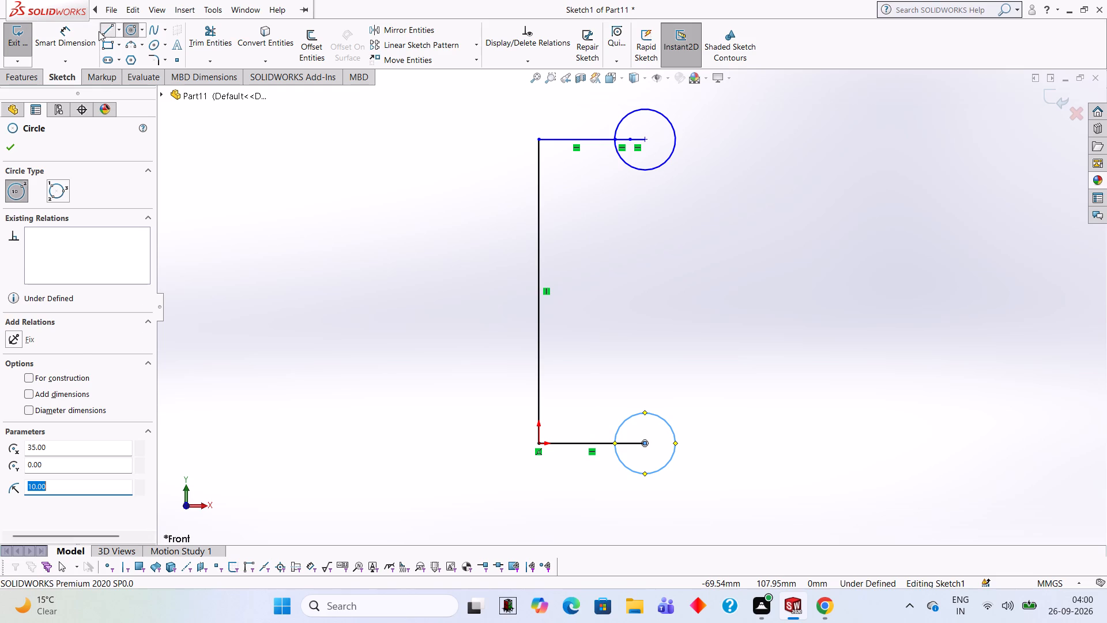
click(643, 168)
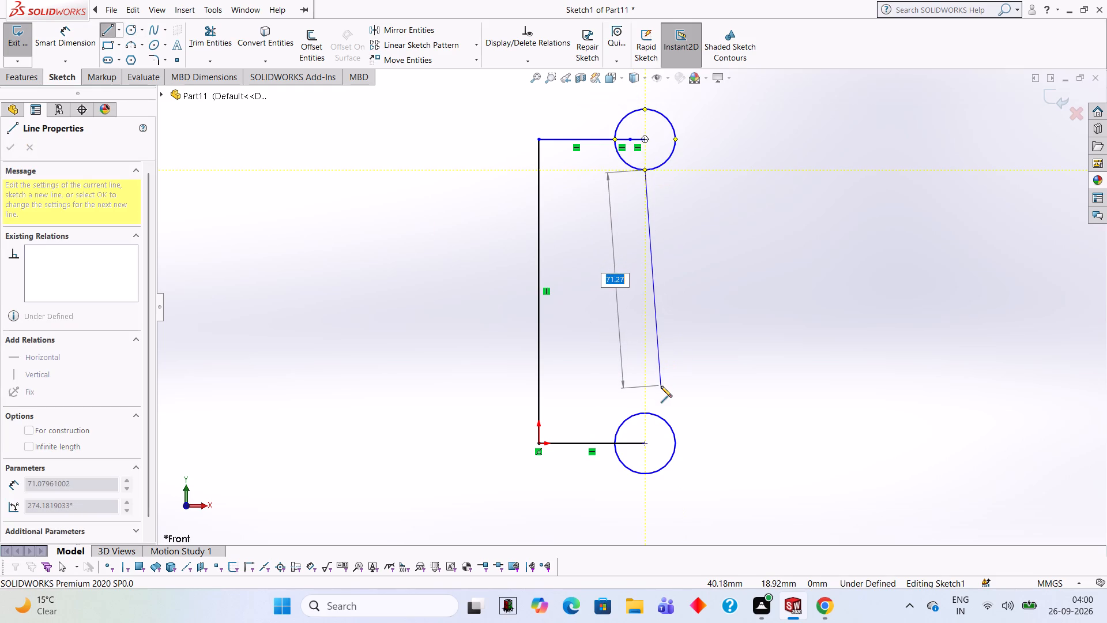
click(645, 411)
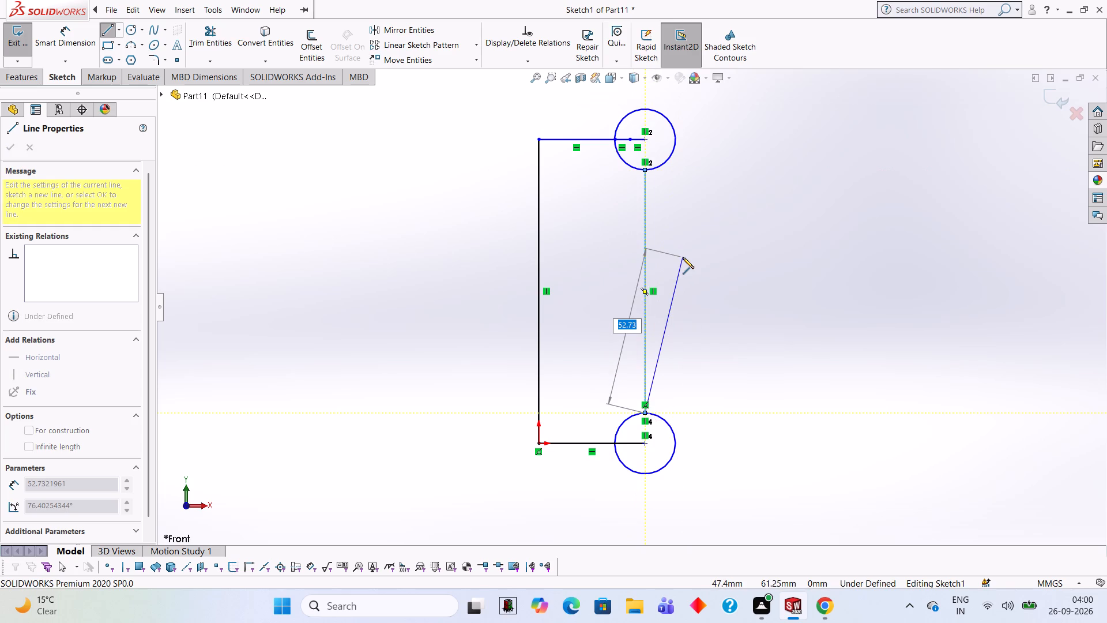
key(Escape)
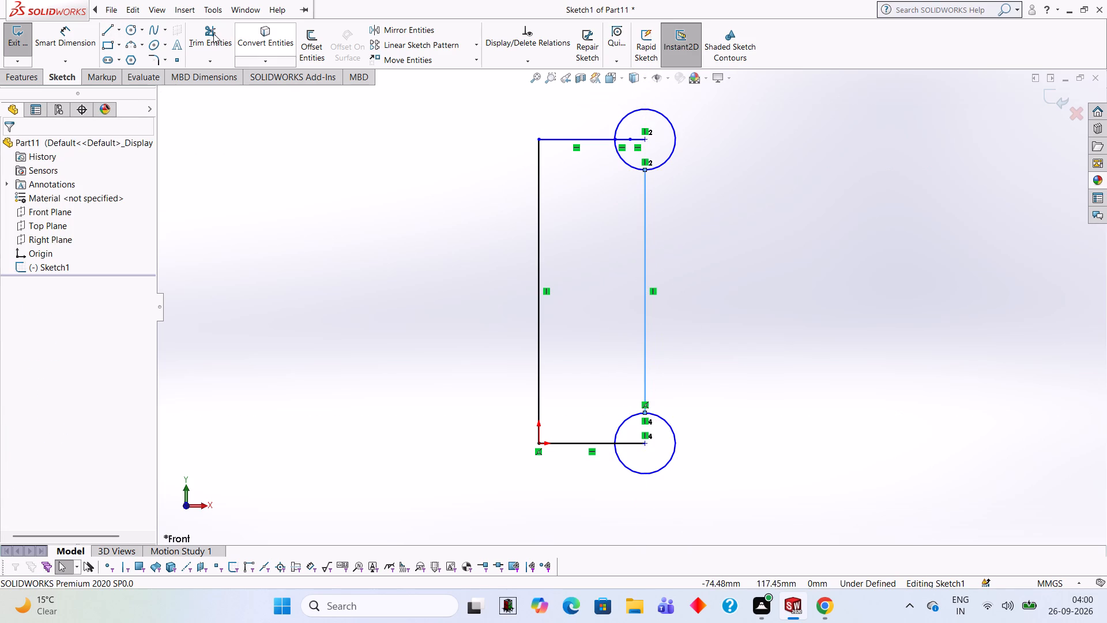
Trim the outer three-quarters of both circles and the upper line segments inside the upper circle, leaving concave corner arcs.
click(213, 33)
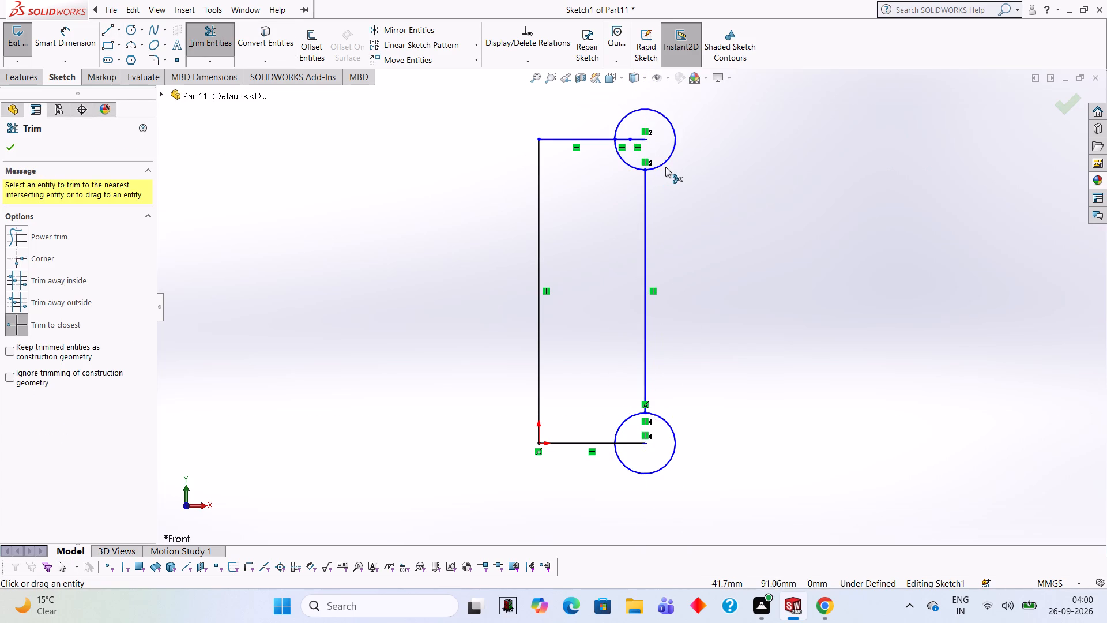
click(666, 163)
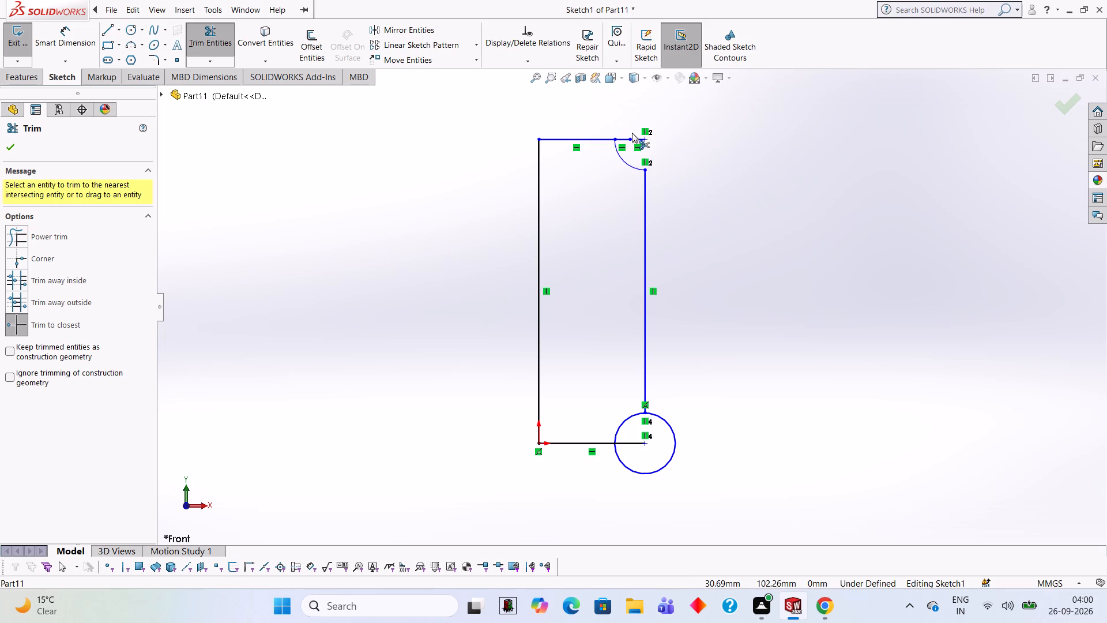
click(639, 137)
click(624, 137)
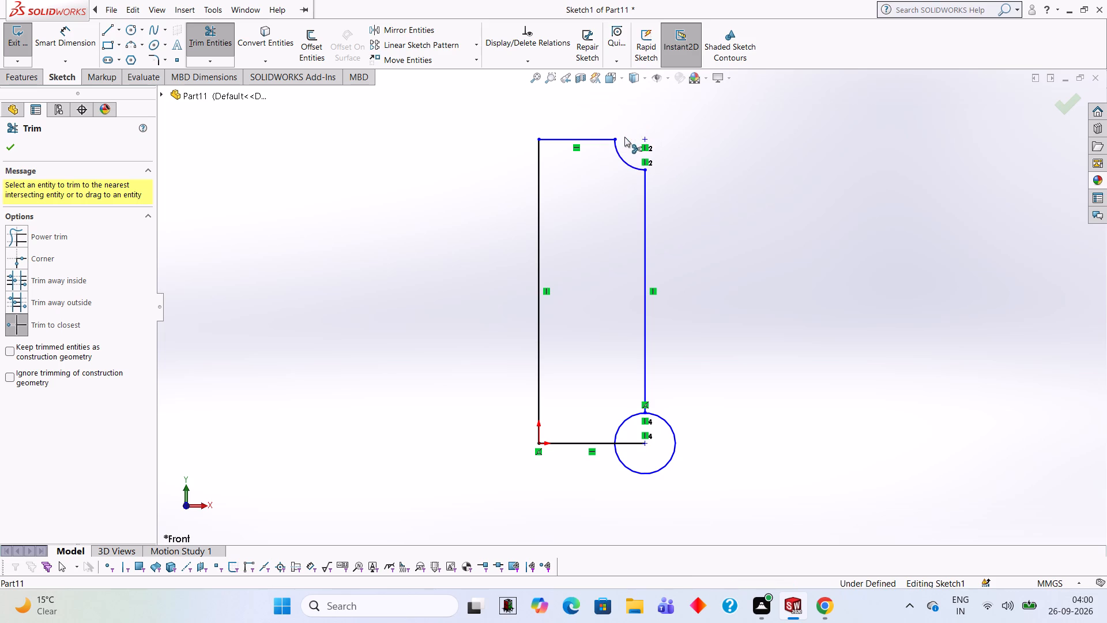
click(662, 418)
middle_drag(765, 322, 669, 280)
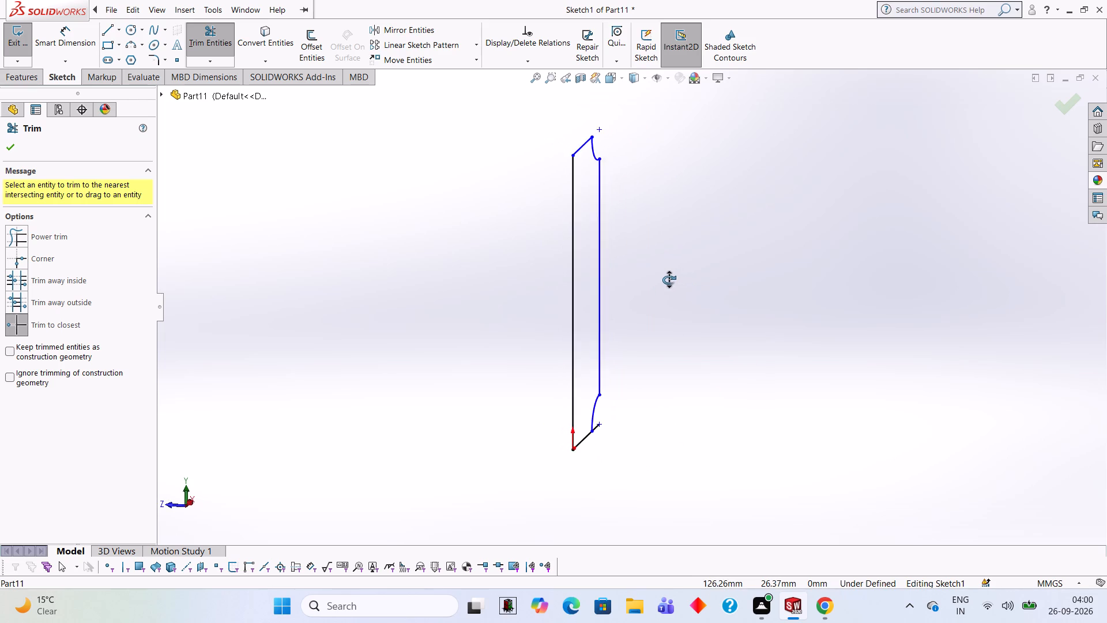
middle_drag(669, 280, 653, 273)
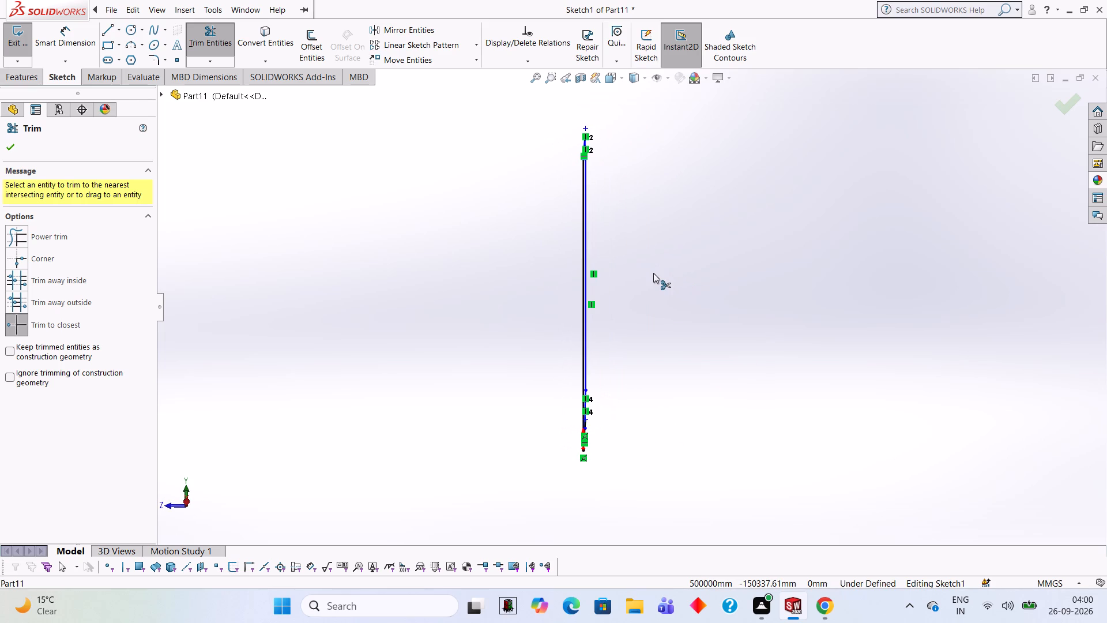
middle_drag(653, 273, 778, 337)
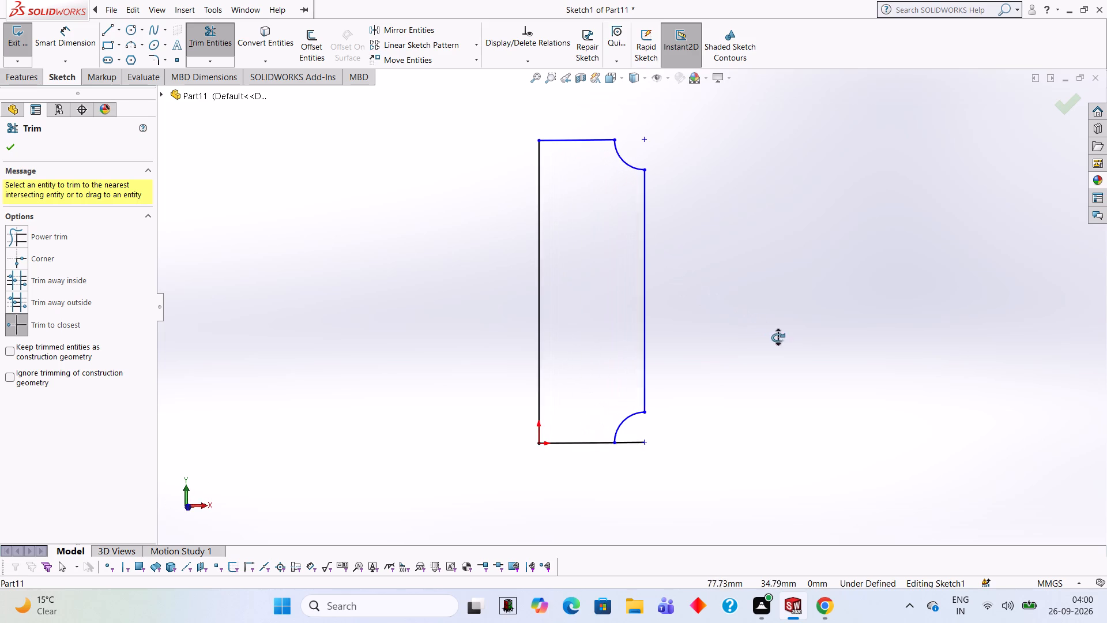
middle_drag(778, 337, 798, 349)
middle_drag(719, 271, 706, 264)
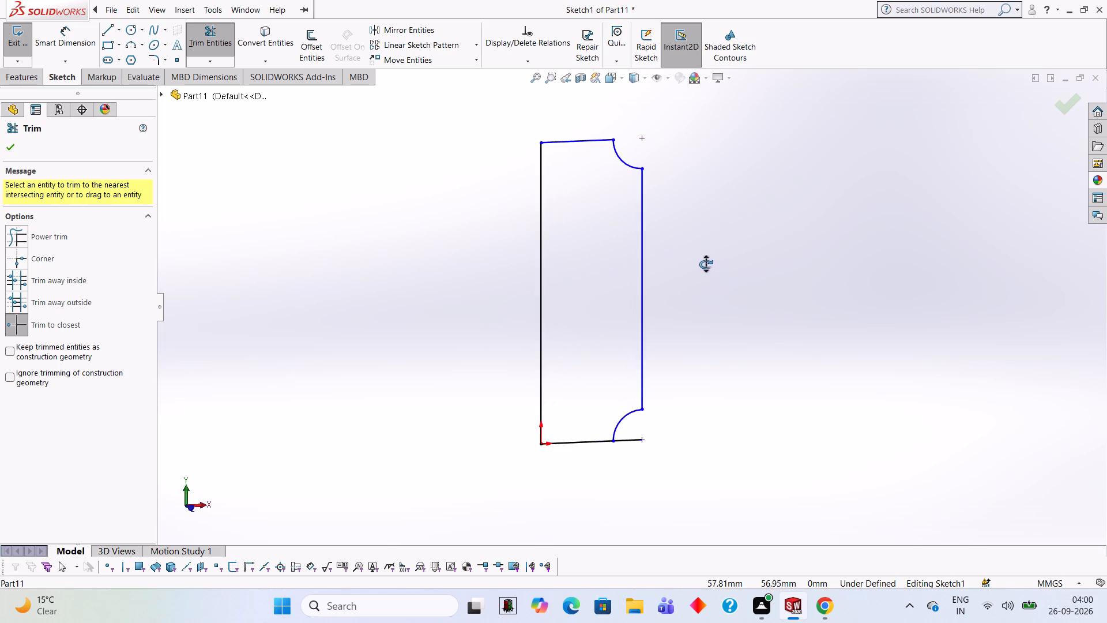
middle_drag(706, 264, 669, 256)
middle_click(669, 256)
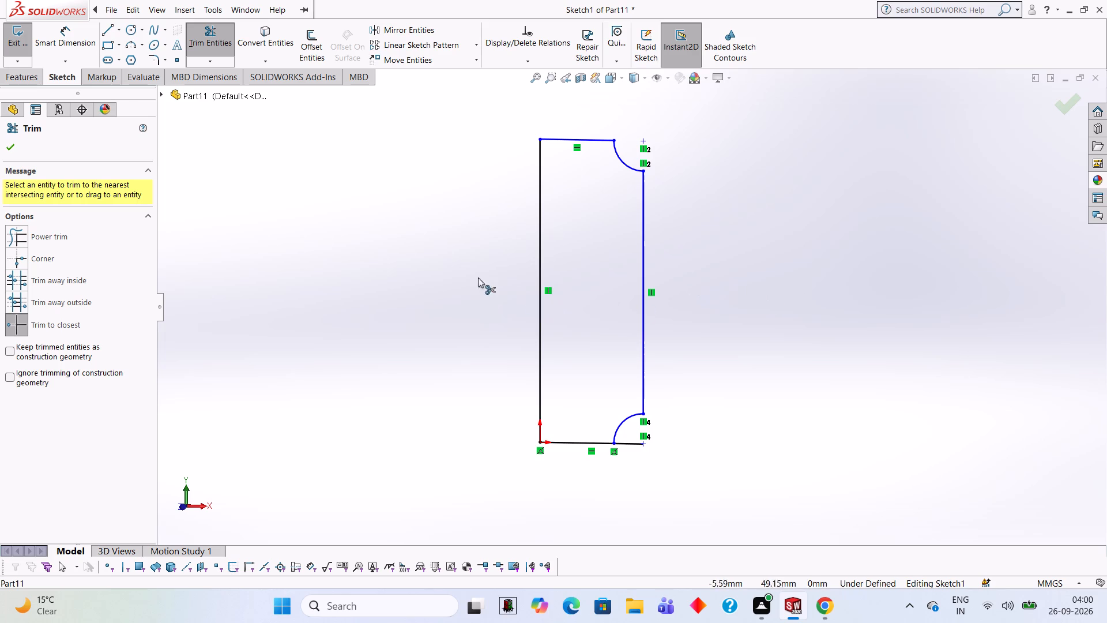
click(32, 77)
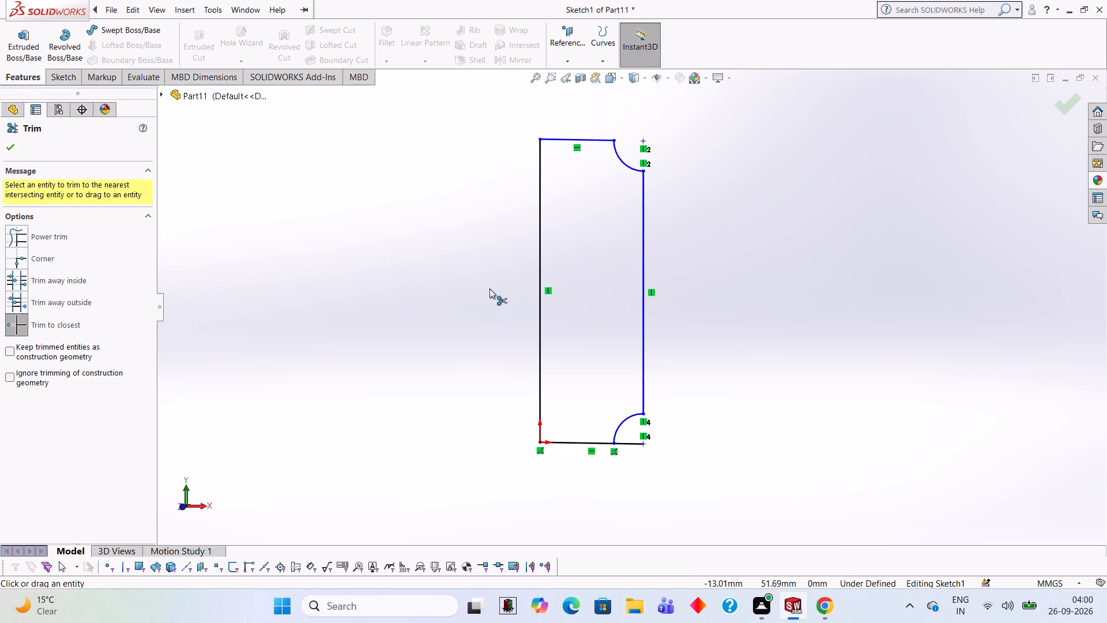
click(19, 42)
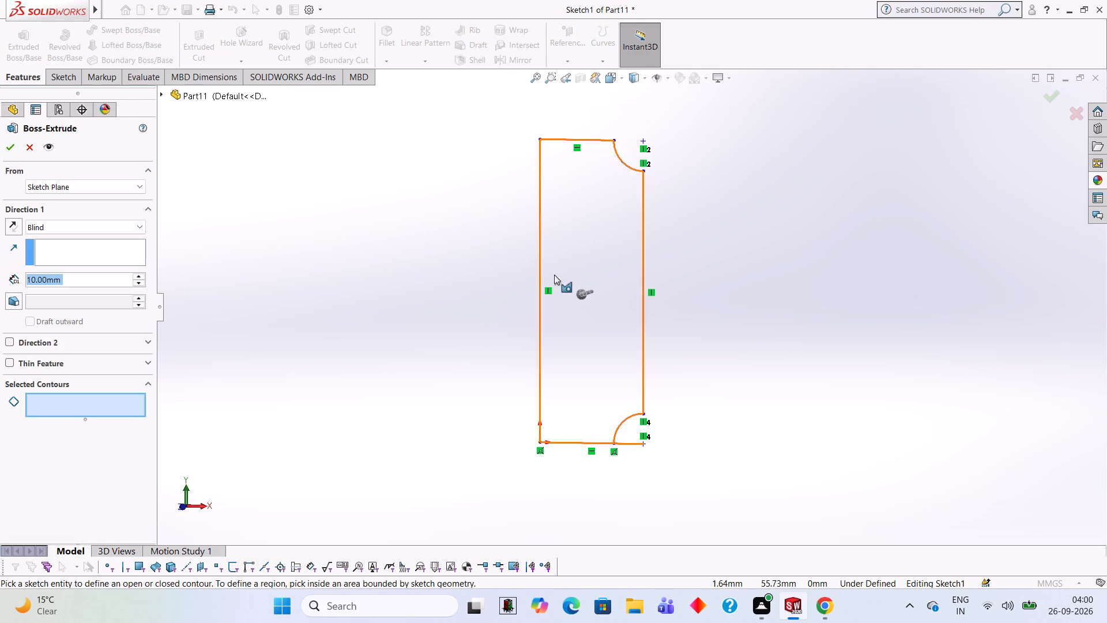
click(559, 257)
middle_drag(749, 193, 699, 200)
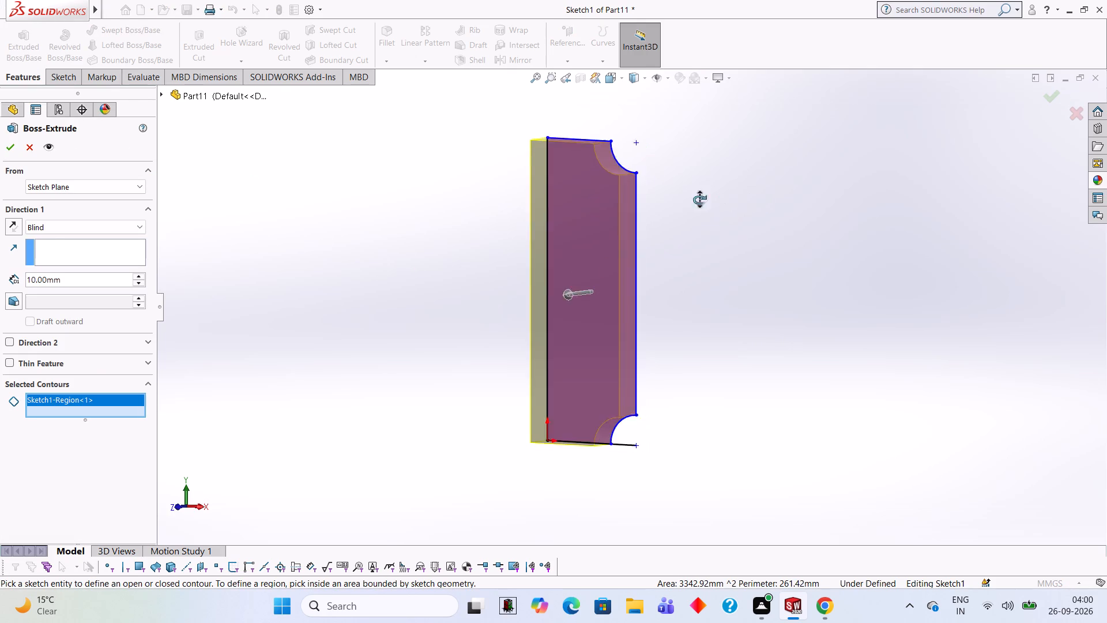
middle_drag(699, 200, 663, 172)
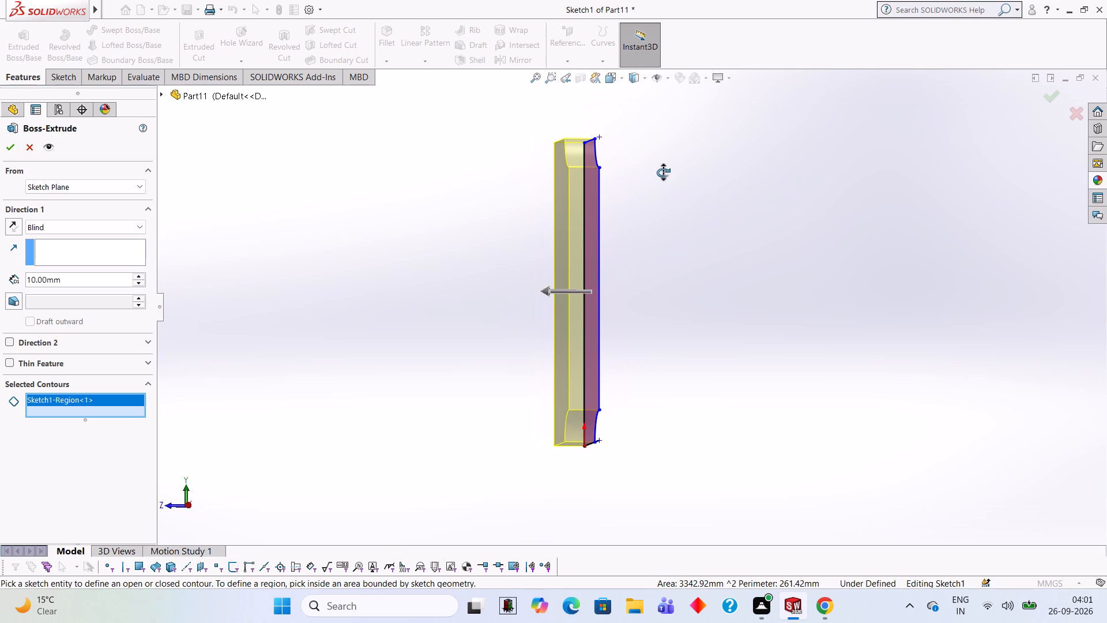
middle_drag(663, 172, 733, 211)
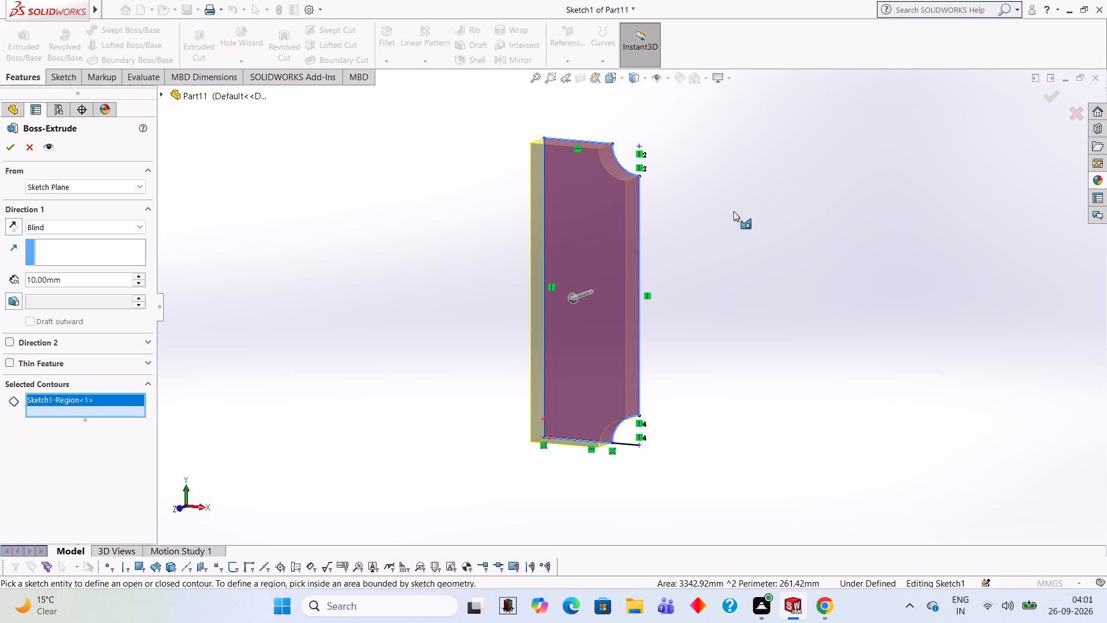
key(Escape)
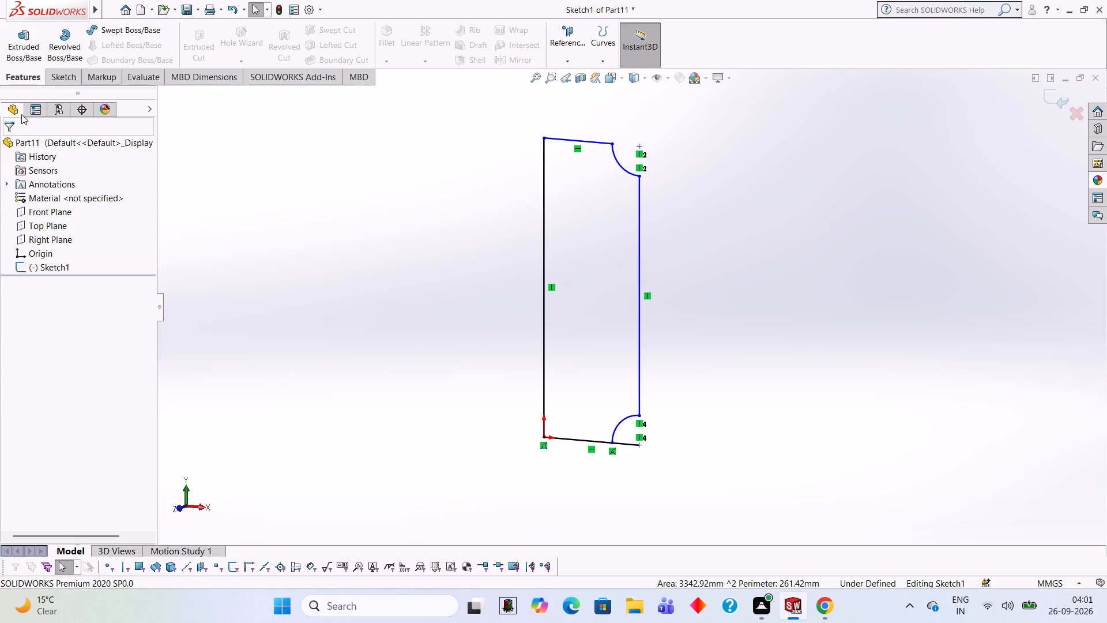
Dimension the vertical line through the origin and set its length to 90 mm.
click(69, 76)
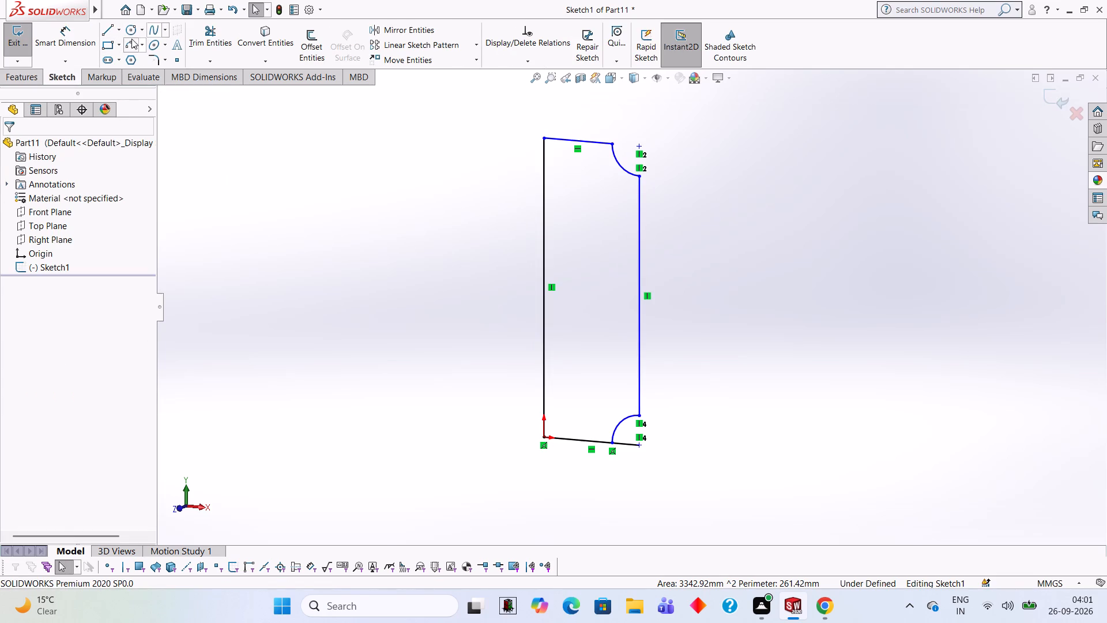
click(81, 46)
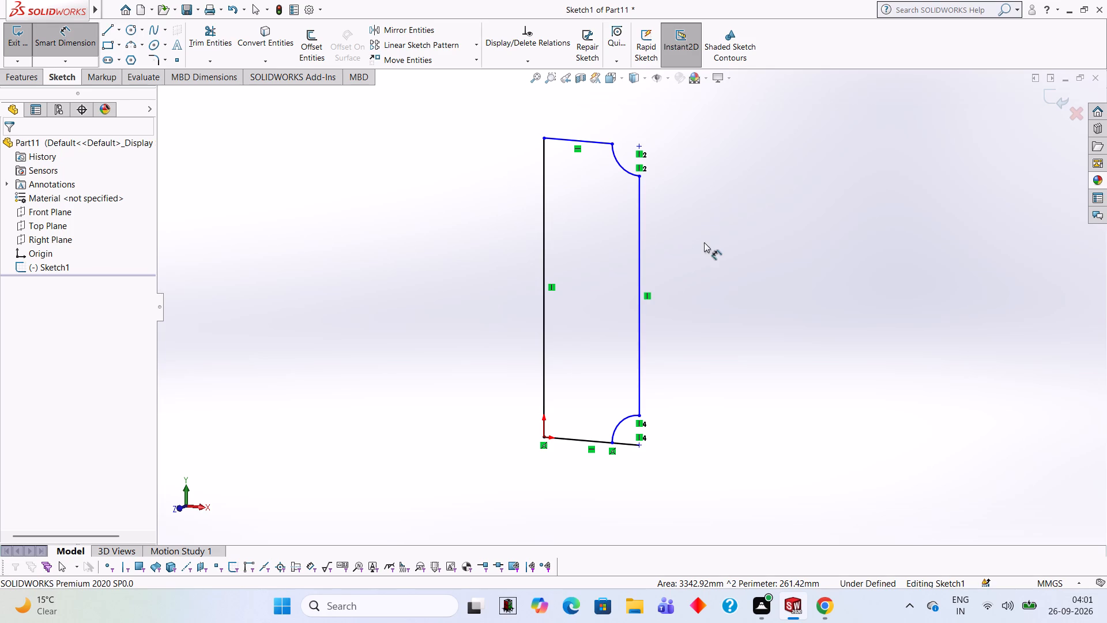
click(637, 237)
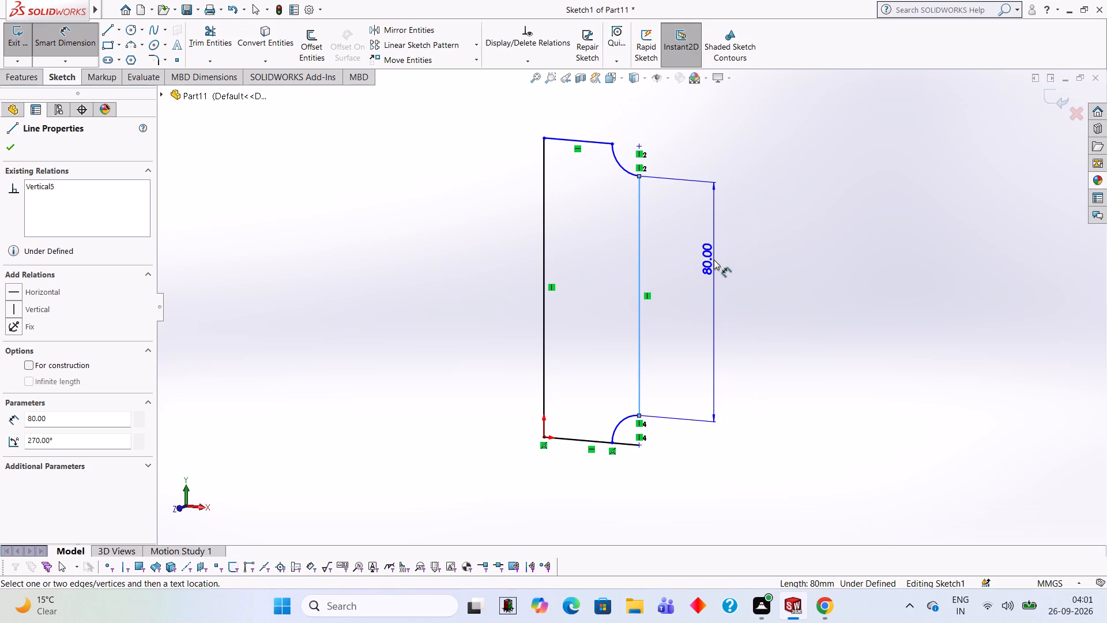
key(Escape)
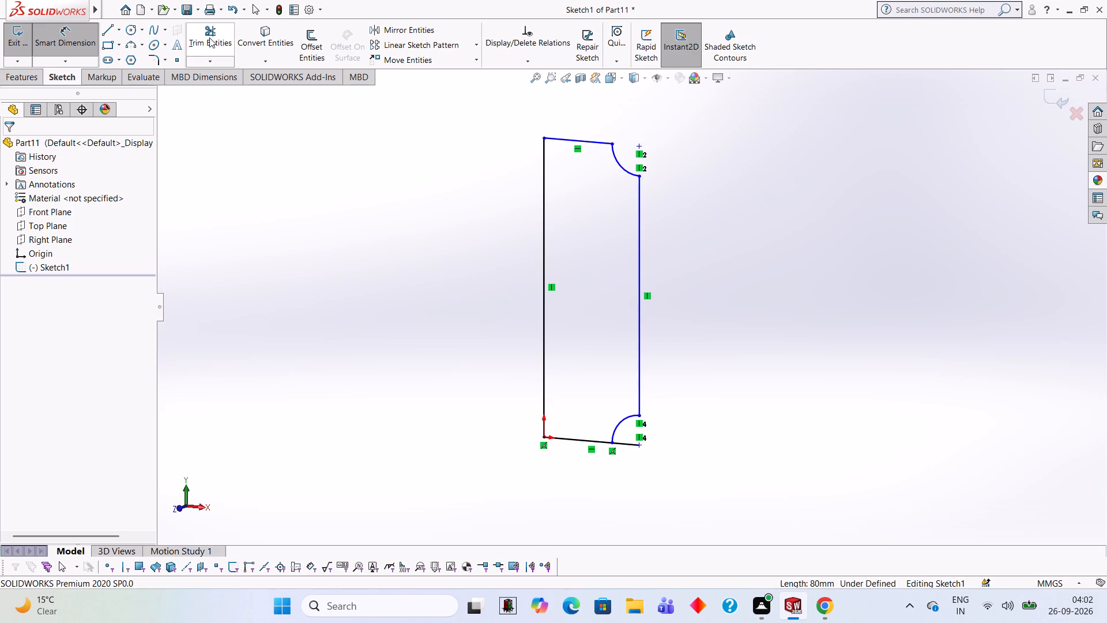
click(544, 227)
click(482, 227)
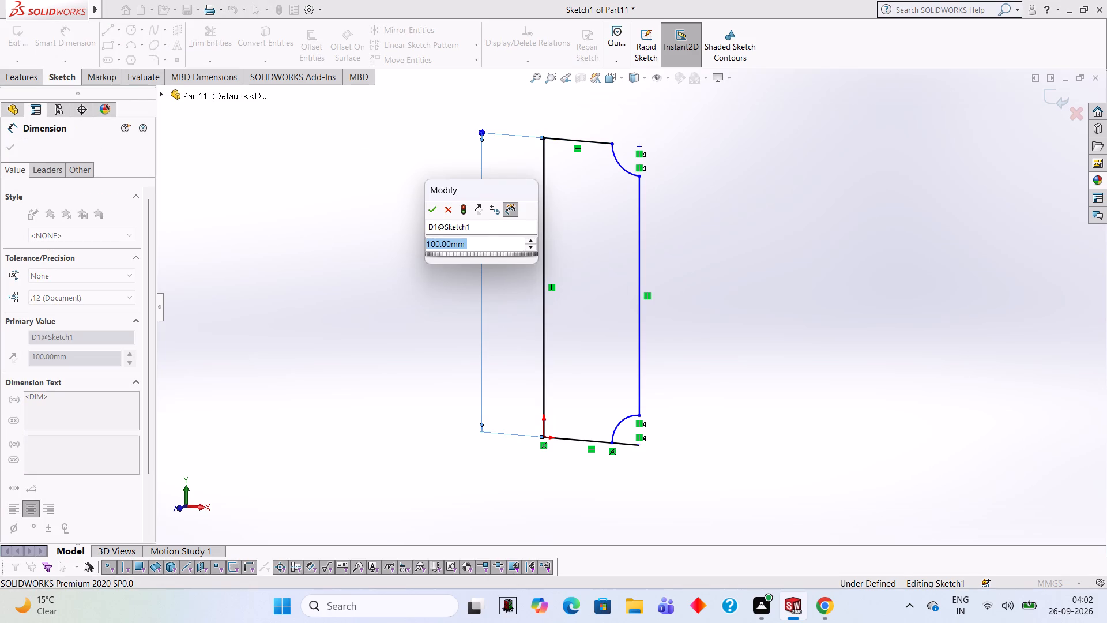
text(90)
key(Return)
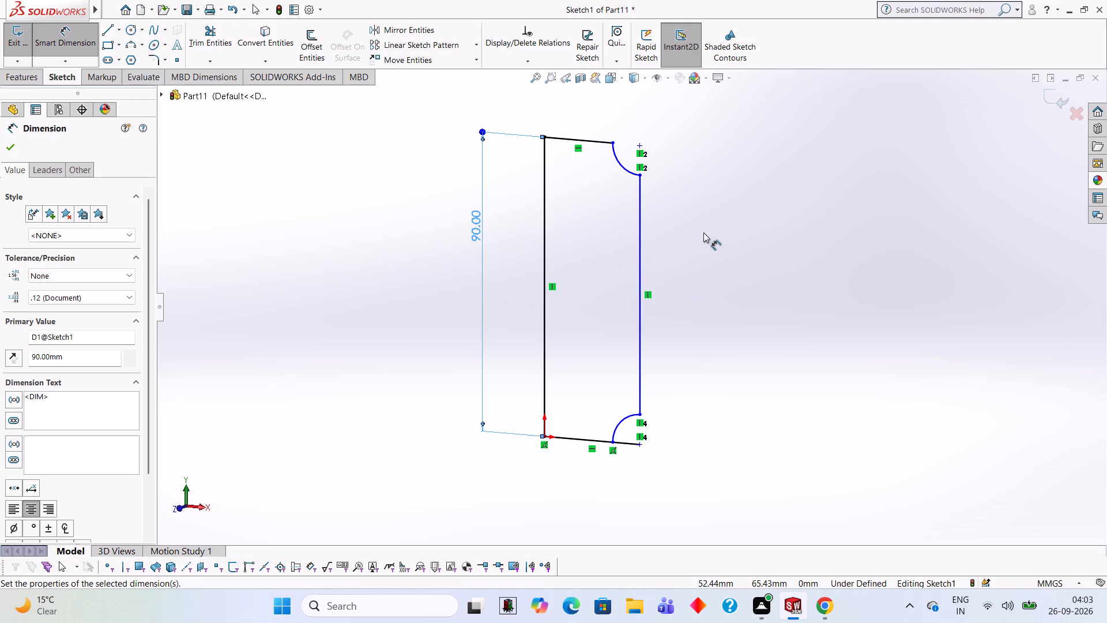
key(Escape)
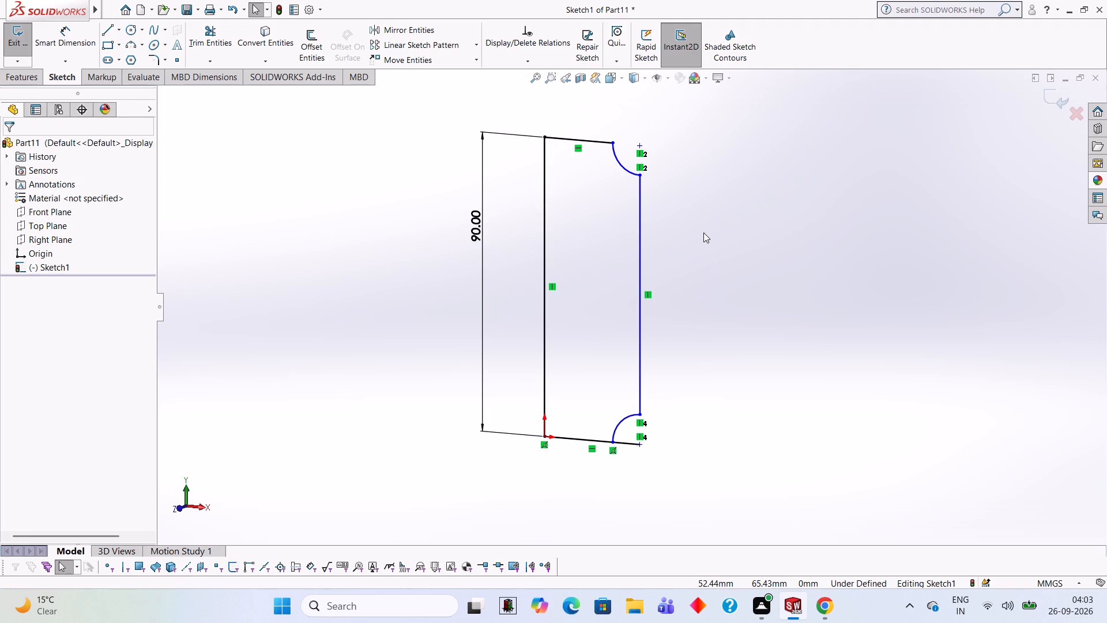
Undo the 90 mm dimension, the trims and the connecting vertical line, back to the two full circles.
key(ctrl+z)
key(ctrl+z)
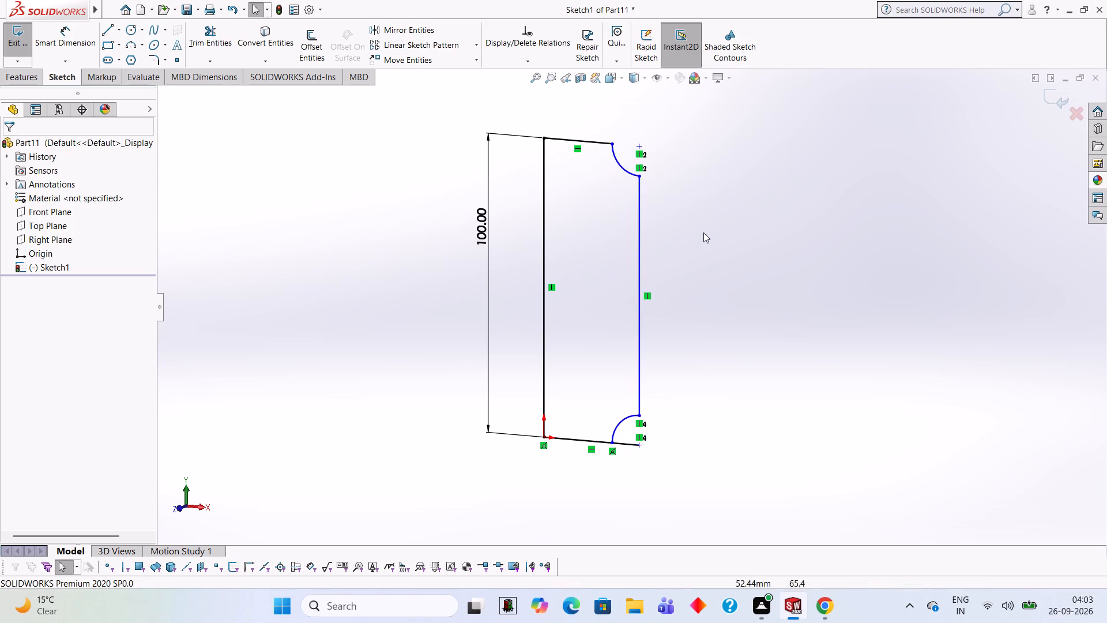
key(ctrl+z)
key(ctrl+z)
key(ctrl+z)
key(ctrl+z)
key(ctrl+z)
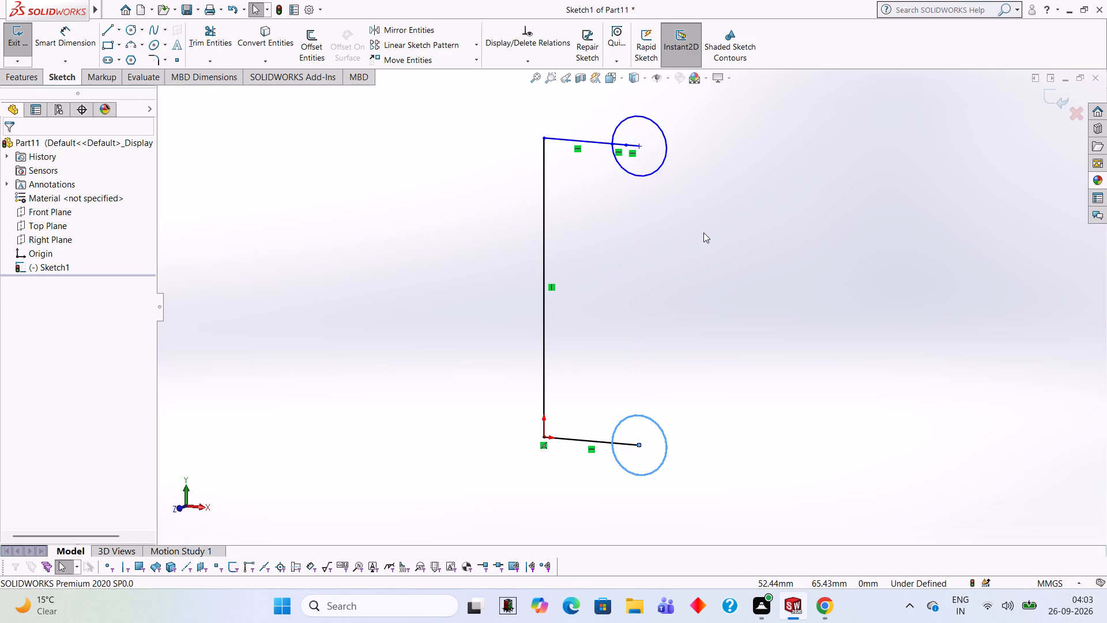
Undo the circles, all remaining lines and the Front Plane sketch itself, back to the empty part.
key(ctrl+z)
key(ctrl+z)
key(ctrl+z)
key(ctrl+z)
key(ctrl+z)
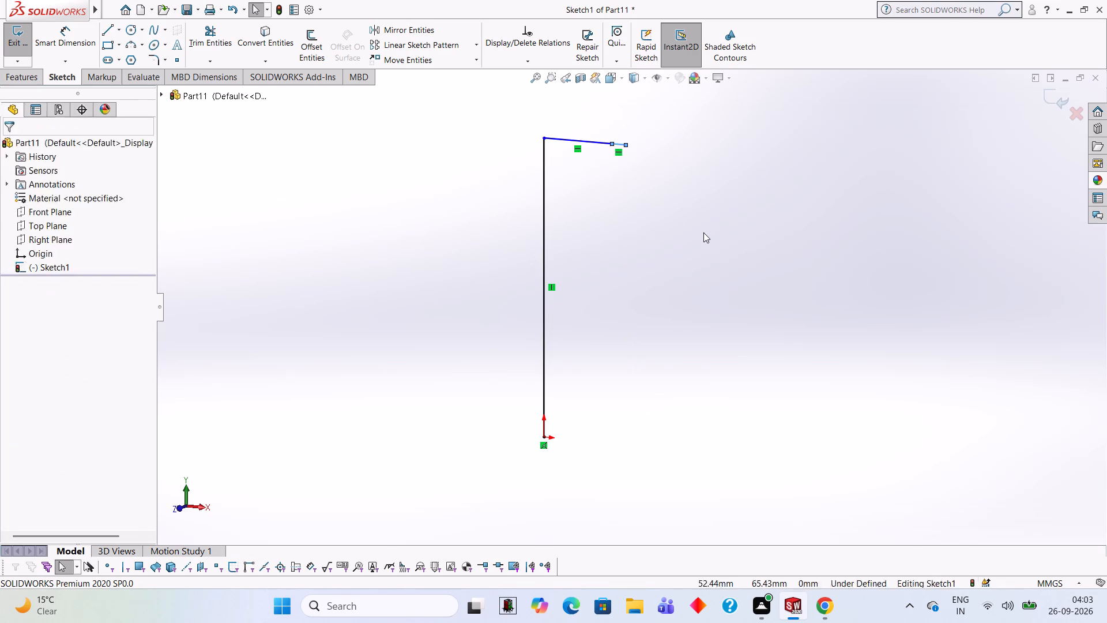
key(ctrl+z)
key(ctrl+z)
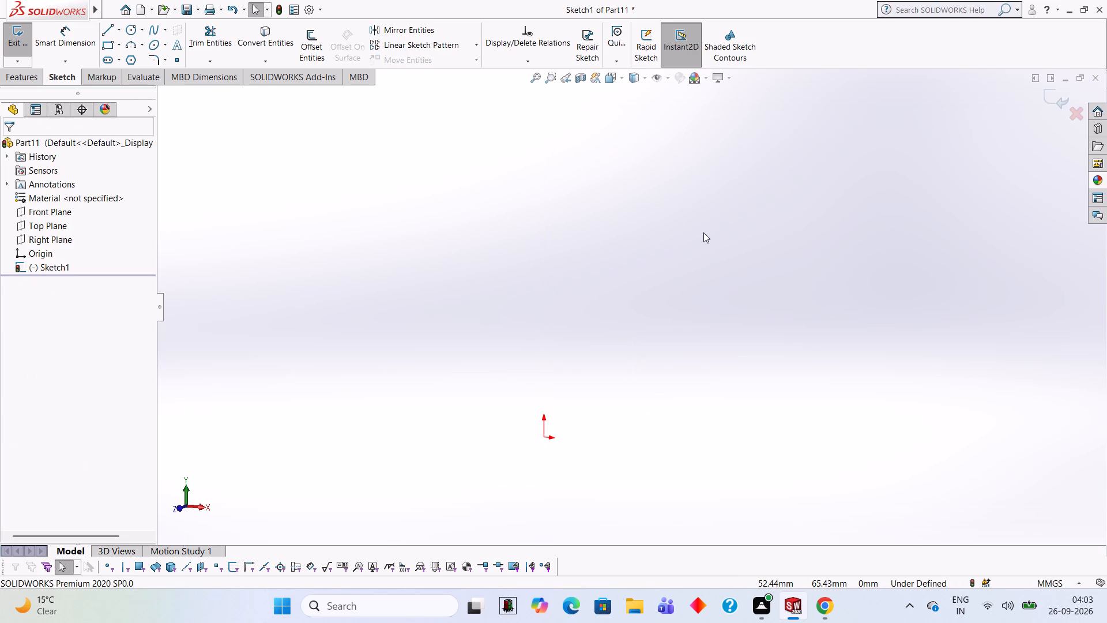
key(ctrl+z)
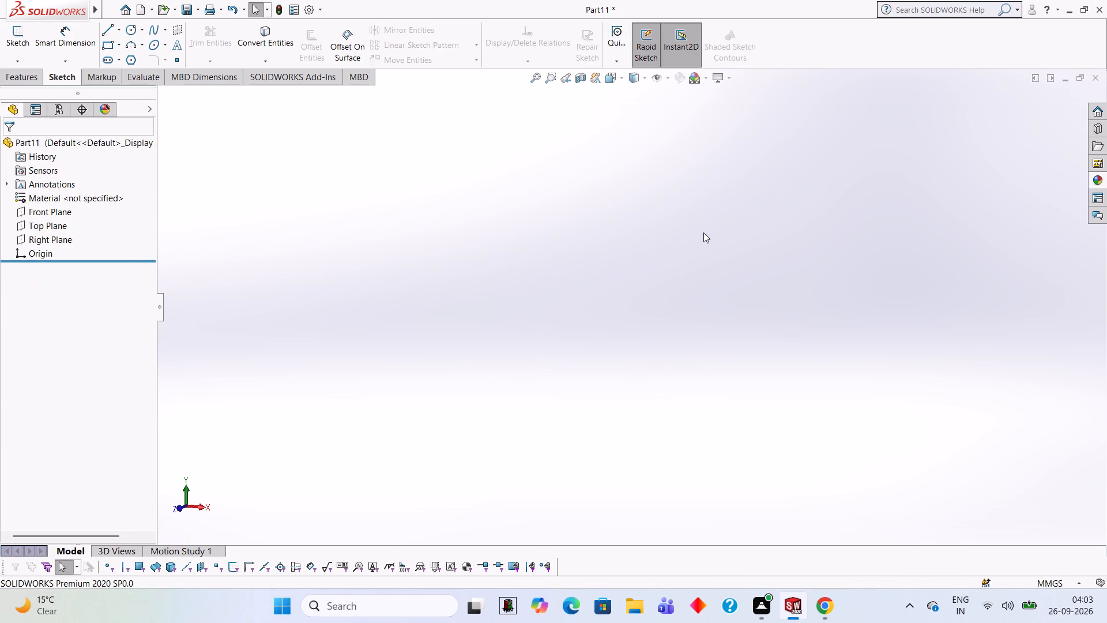
Start a new sketch on the Front Plane and draw a 90 mm vertical line upward from the origin.
click(47, 213)
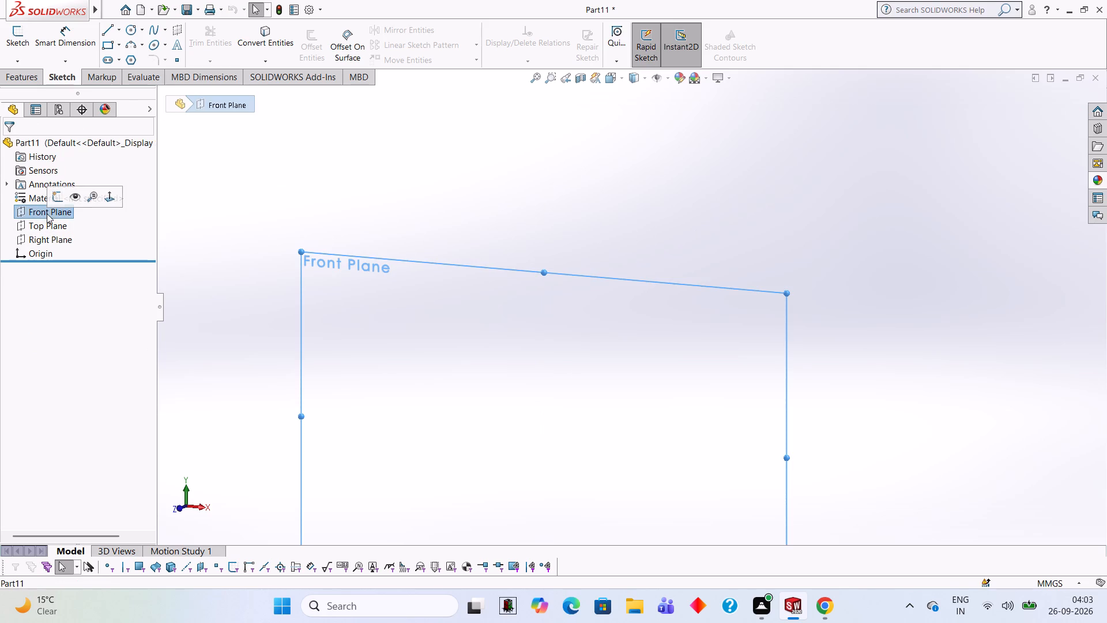
click(61, 197)
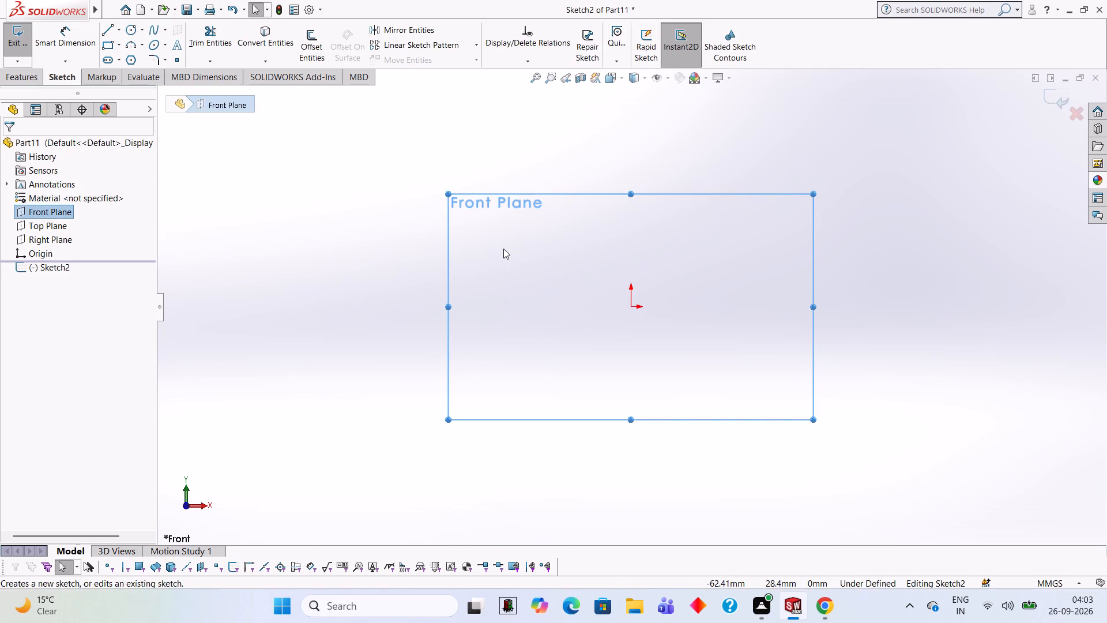
click(503, 249)
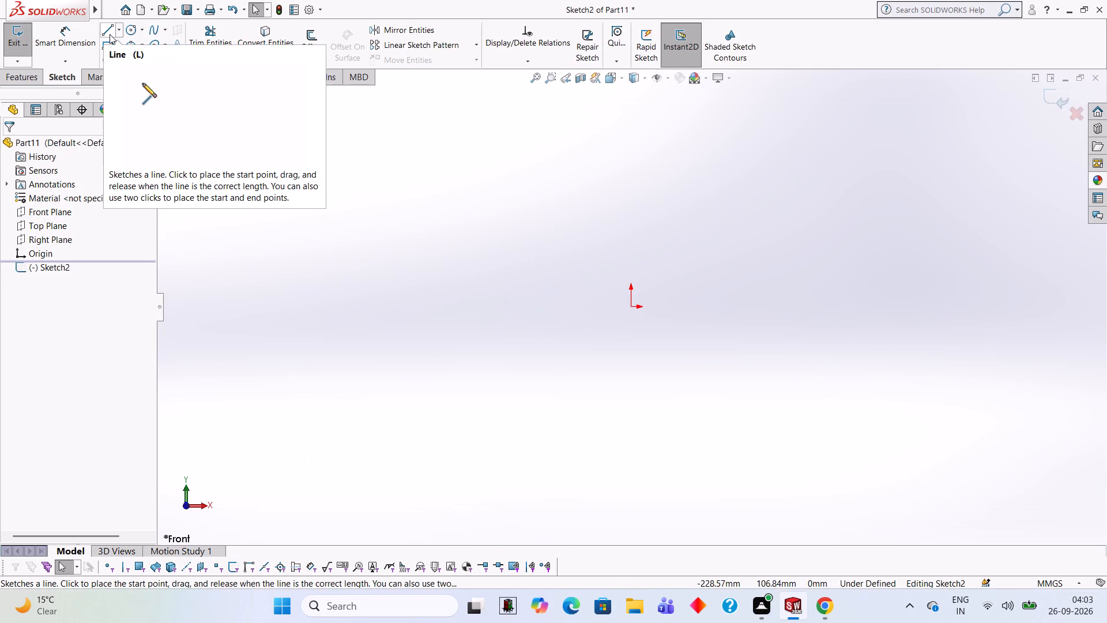
click(110, 34)
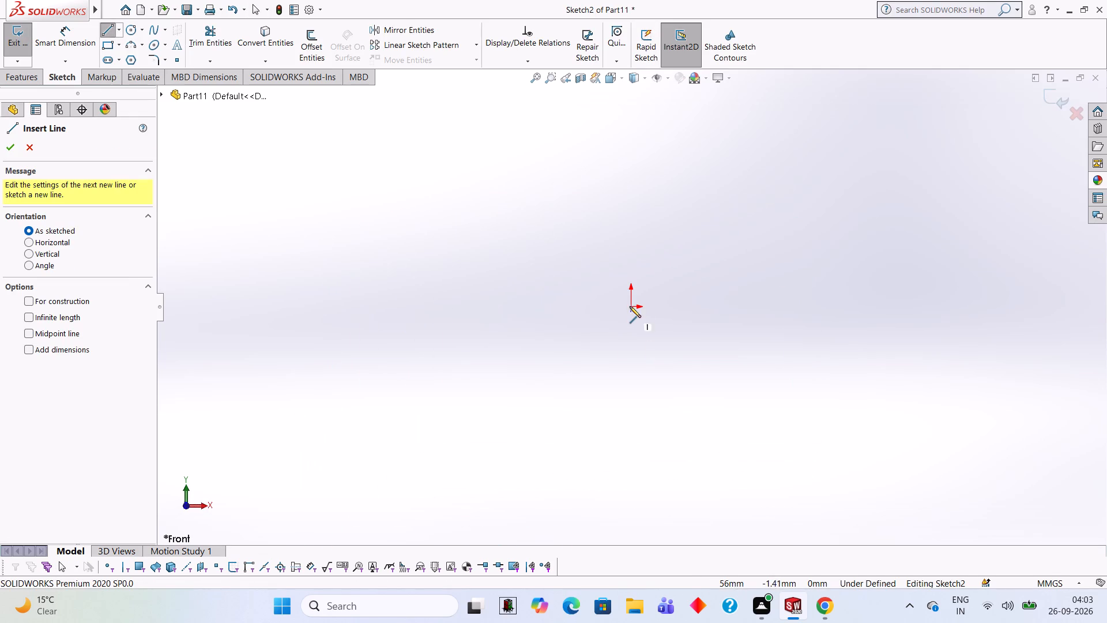
click(632, 306)
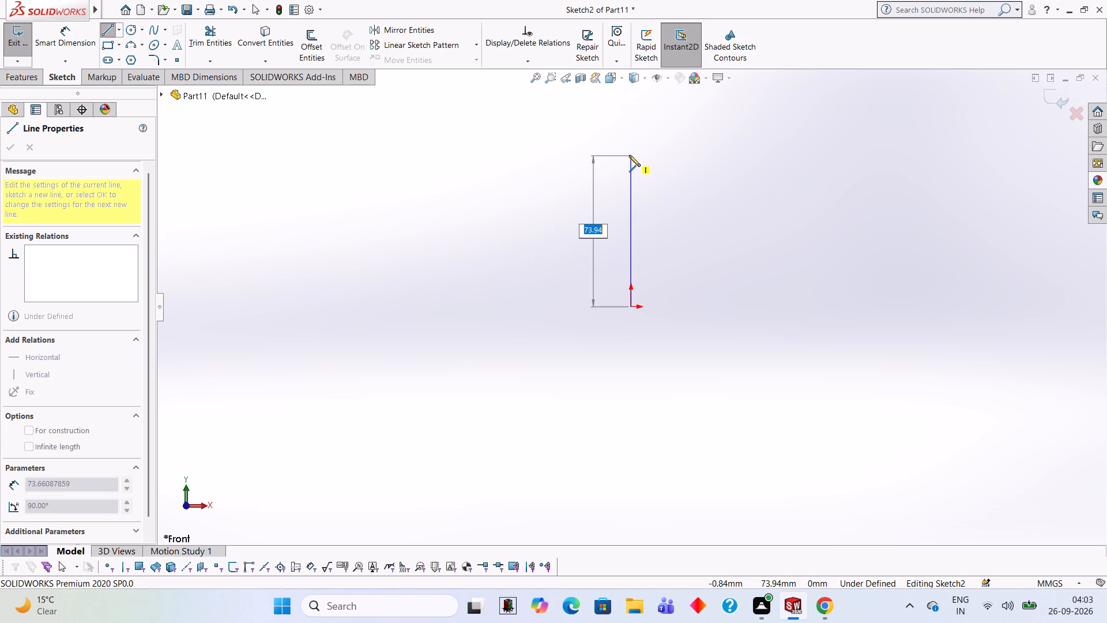
text(90)
key(Return)
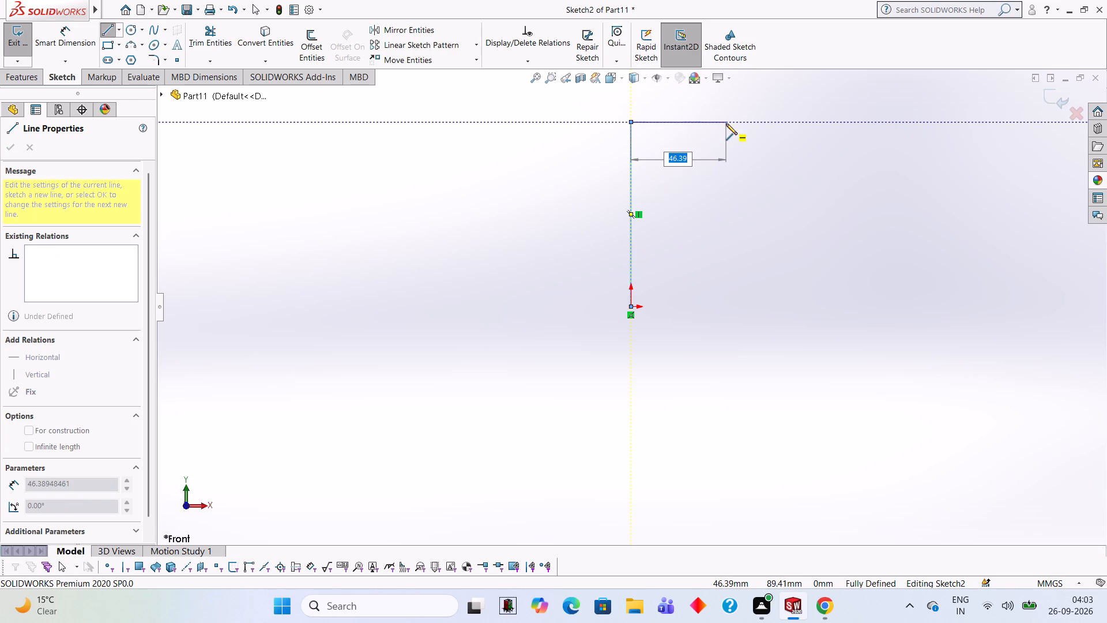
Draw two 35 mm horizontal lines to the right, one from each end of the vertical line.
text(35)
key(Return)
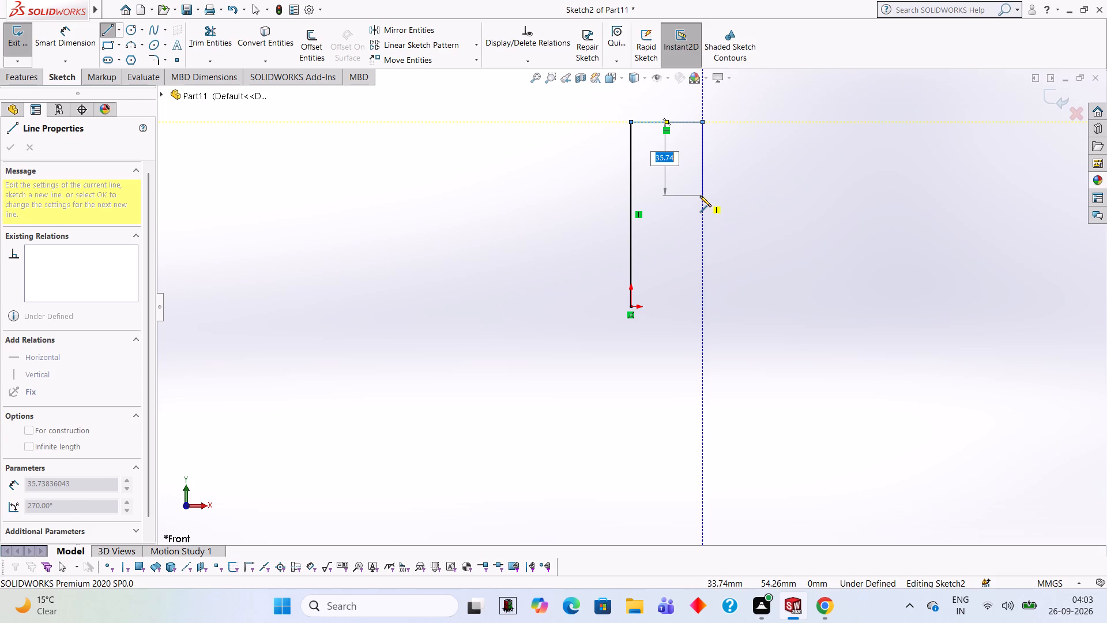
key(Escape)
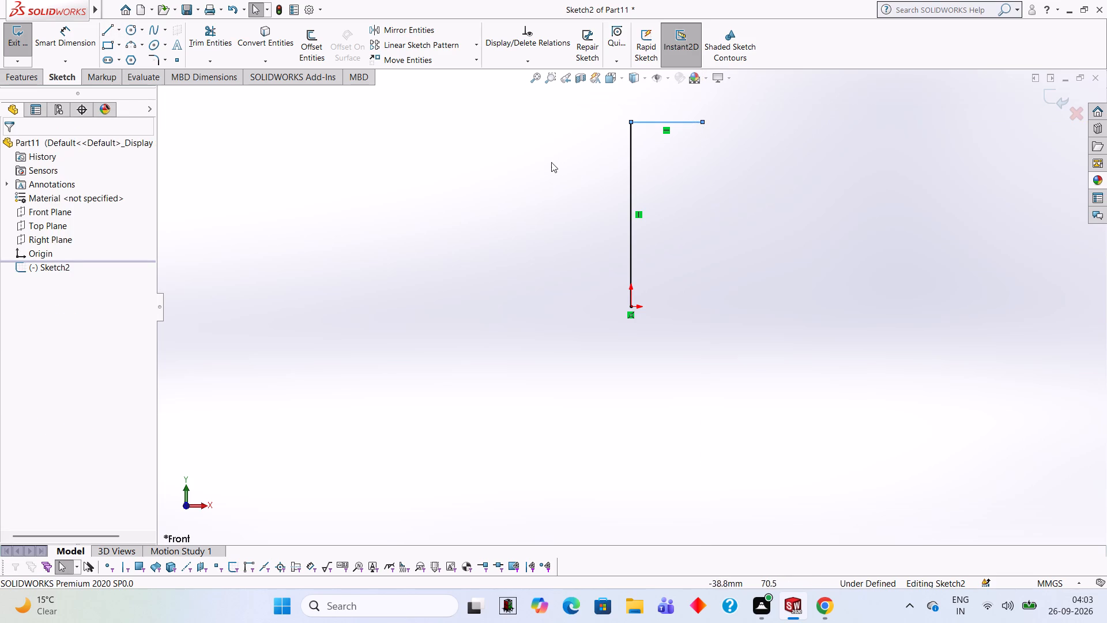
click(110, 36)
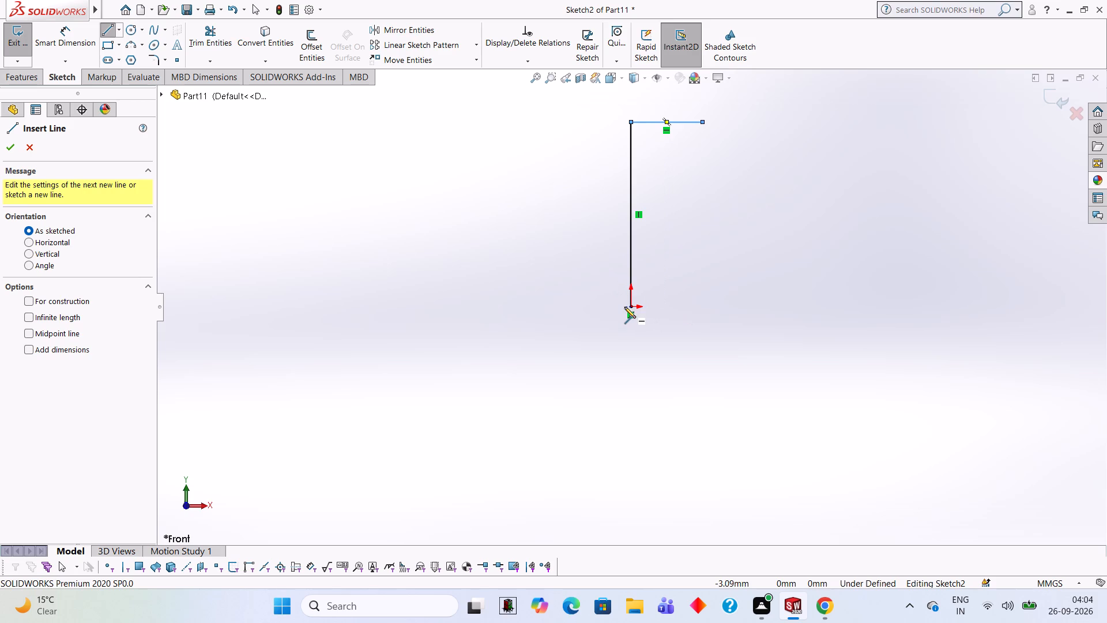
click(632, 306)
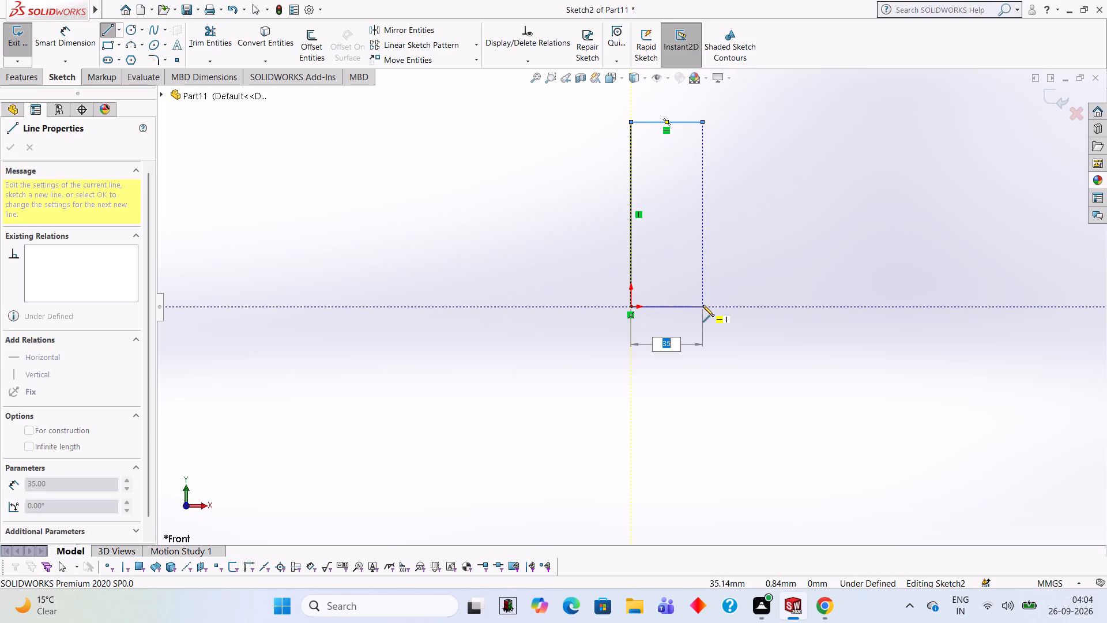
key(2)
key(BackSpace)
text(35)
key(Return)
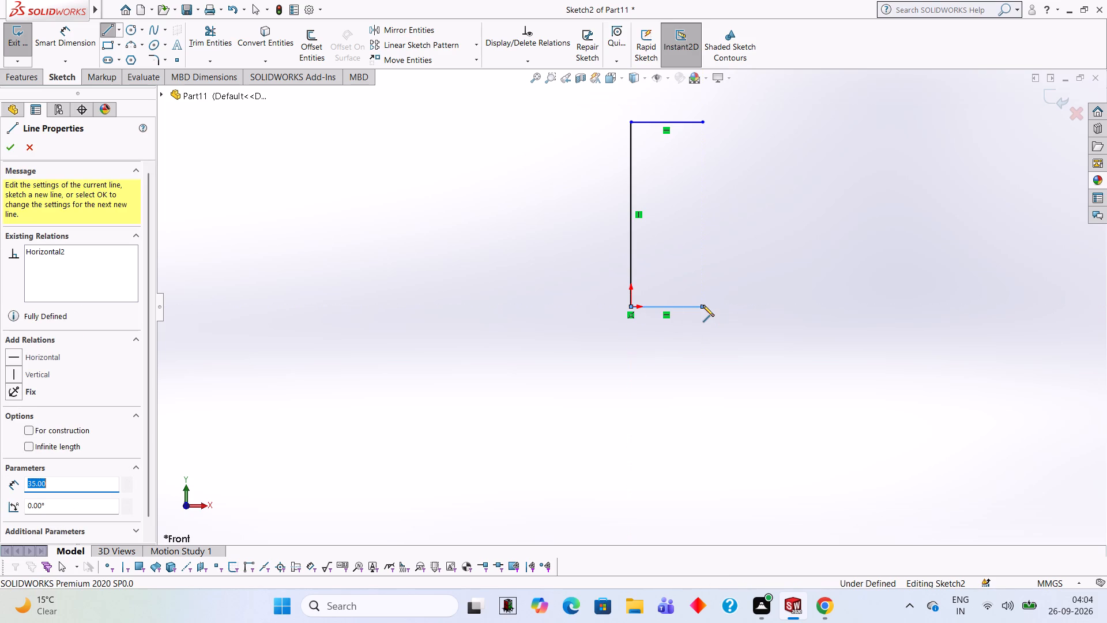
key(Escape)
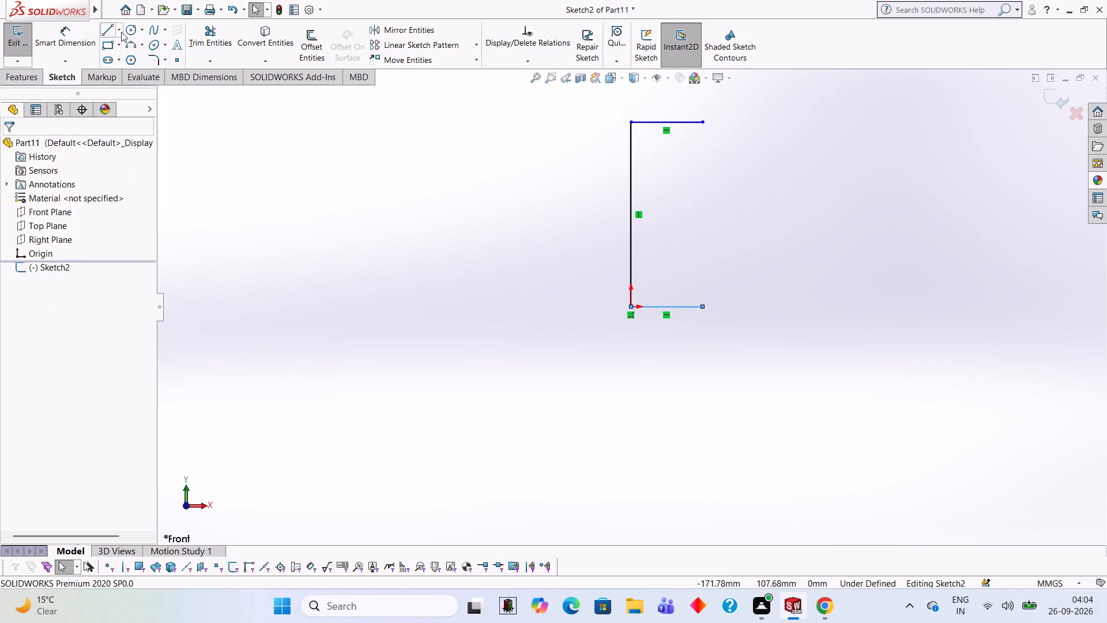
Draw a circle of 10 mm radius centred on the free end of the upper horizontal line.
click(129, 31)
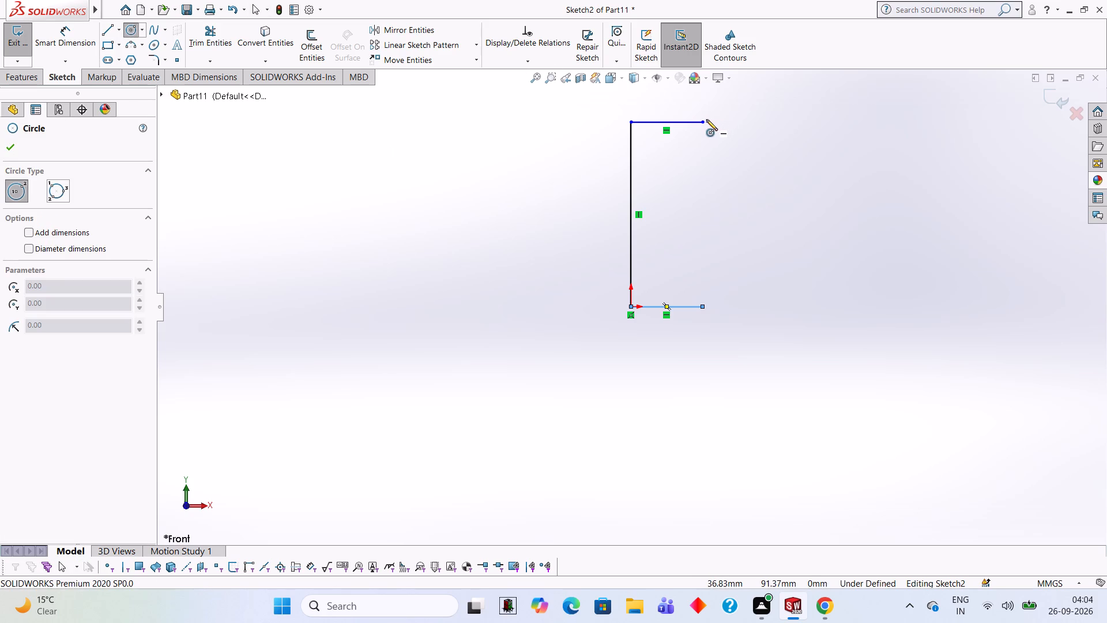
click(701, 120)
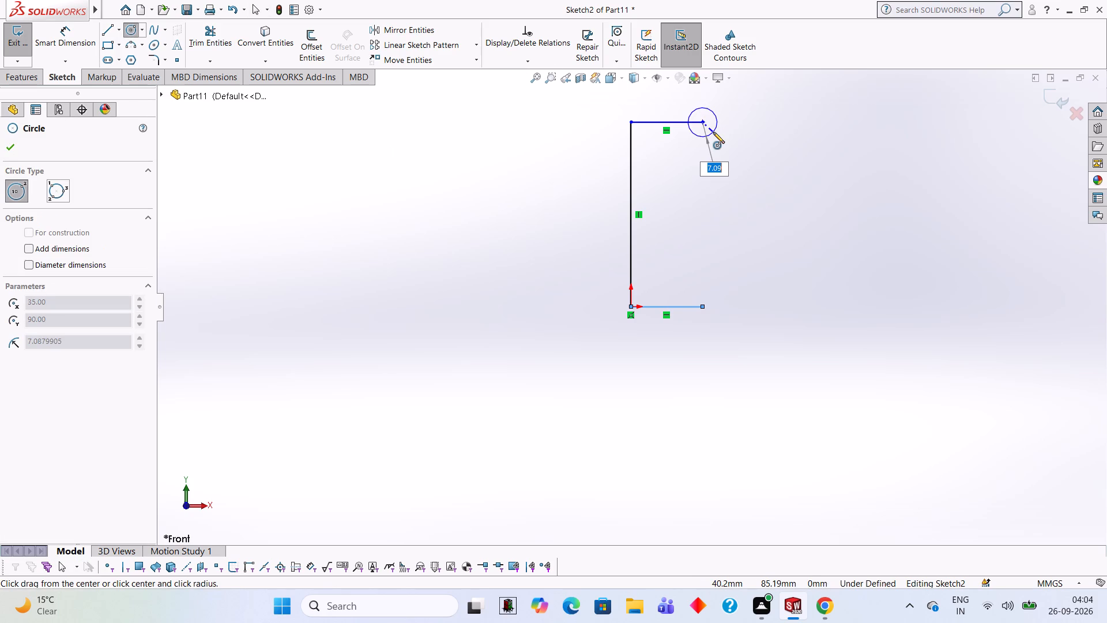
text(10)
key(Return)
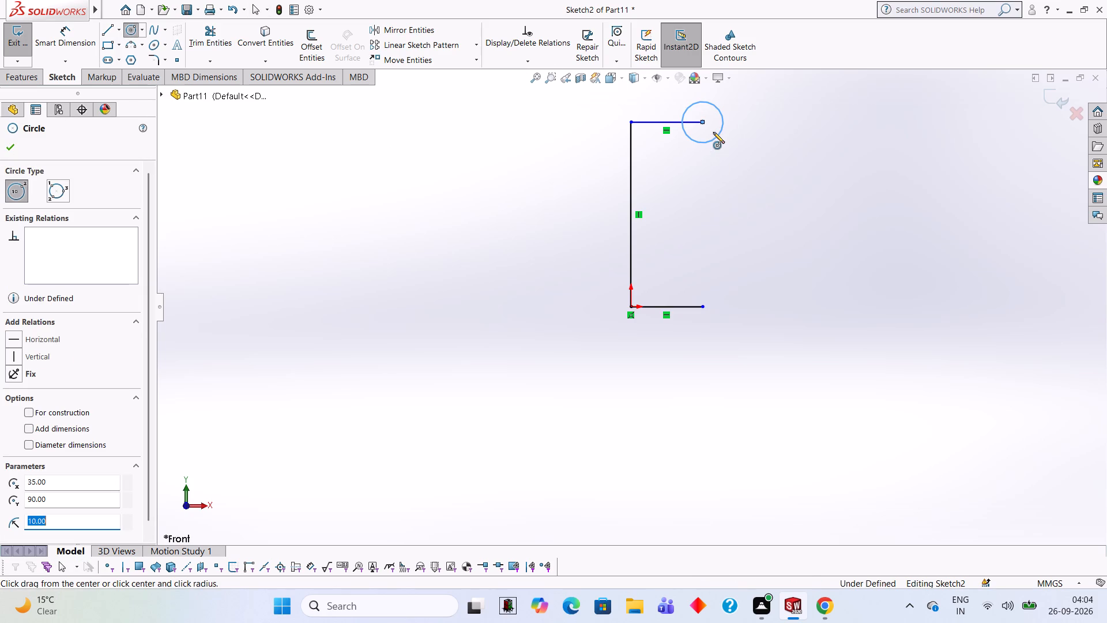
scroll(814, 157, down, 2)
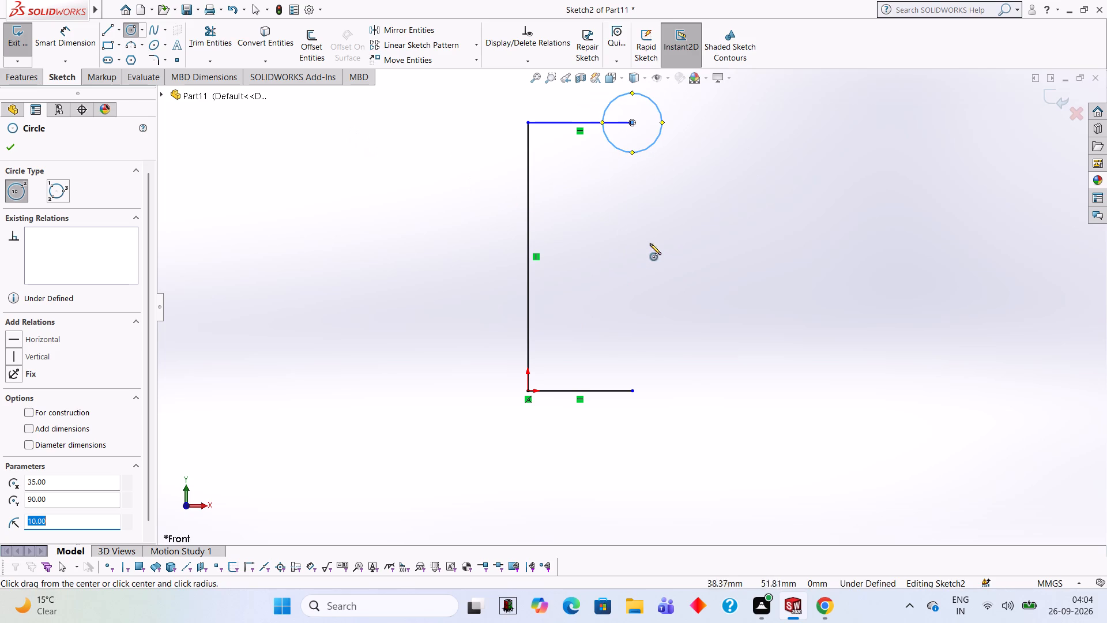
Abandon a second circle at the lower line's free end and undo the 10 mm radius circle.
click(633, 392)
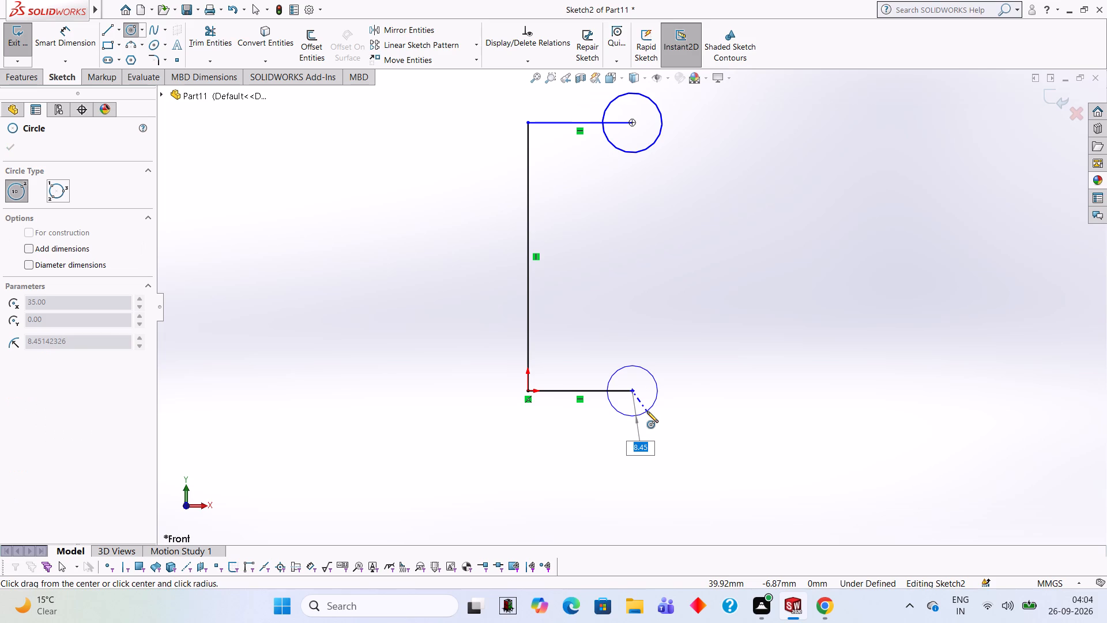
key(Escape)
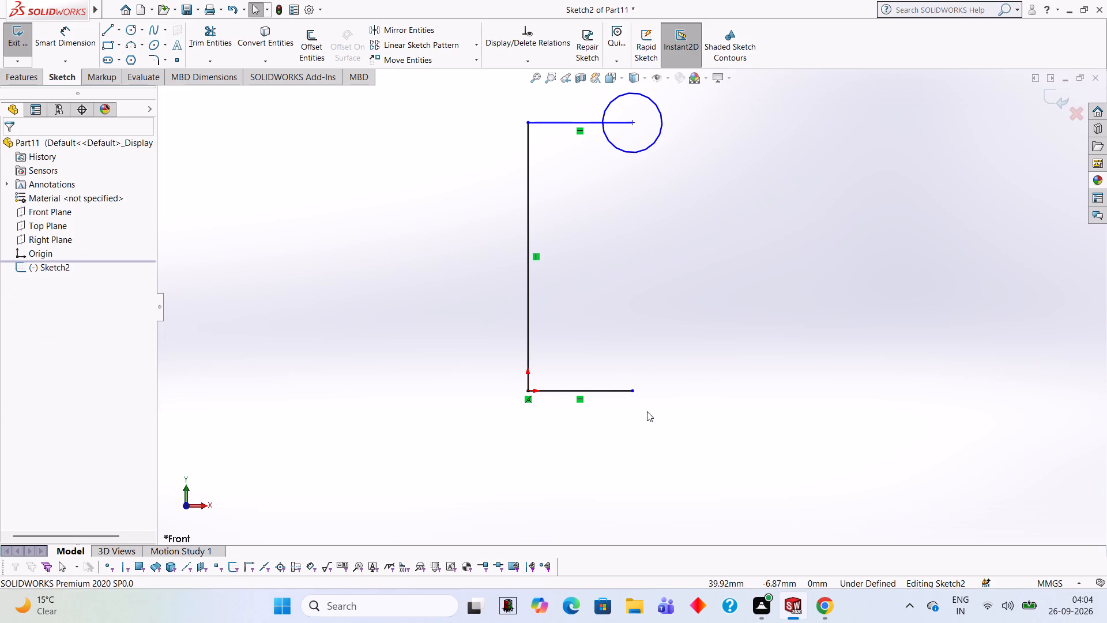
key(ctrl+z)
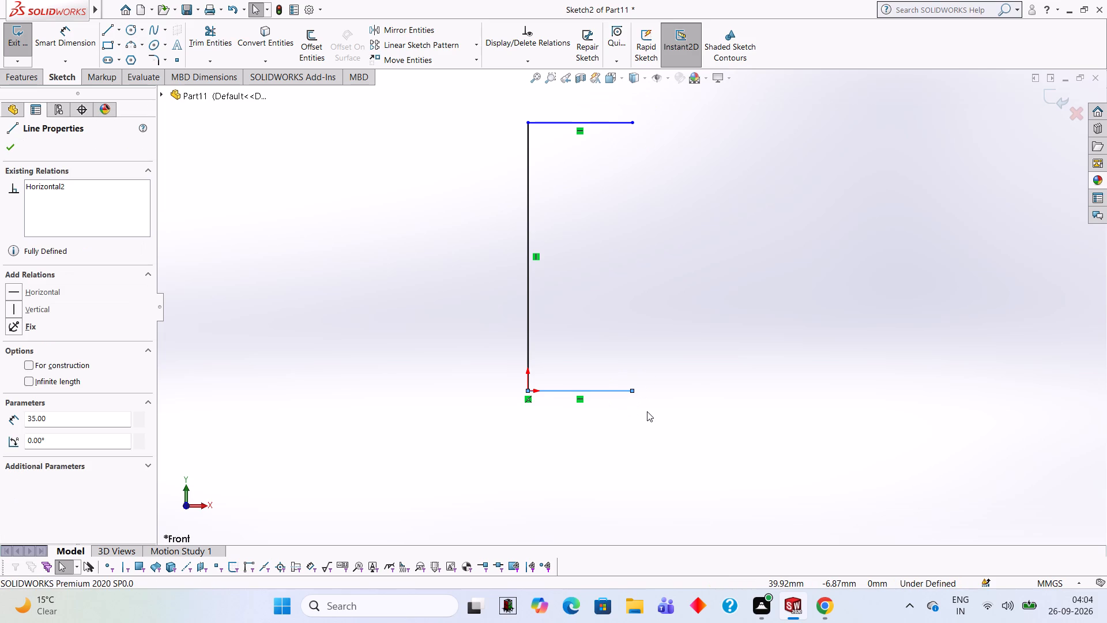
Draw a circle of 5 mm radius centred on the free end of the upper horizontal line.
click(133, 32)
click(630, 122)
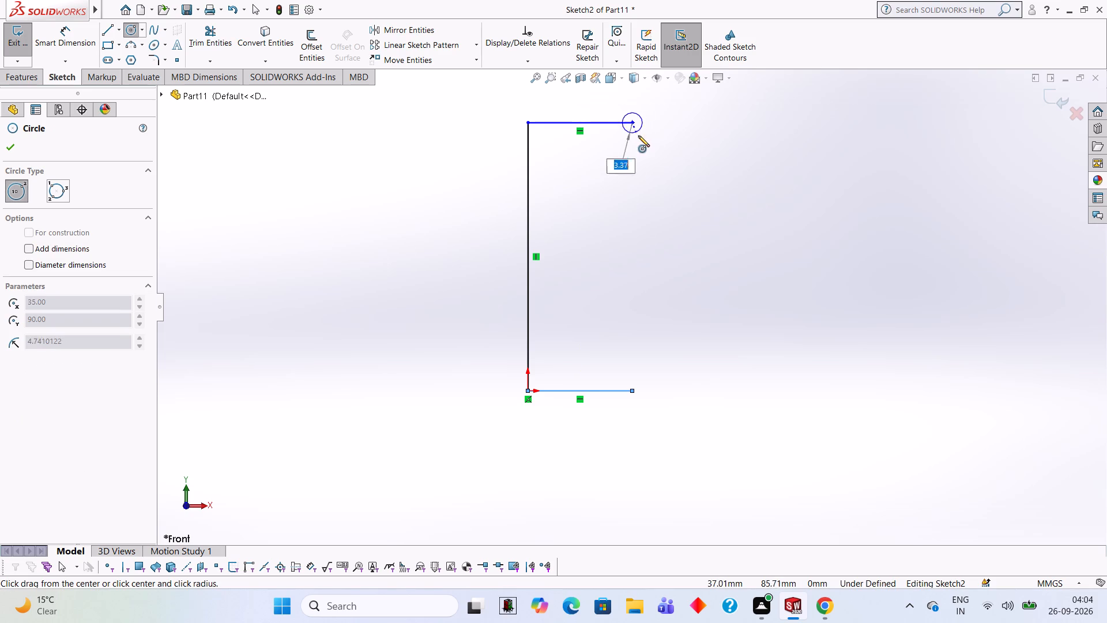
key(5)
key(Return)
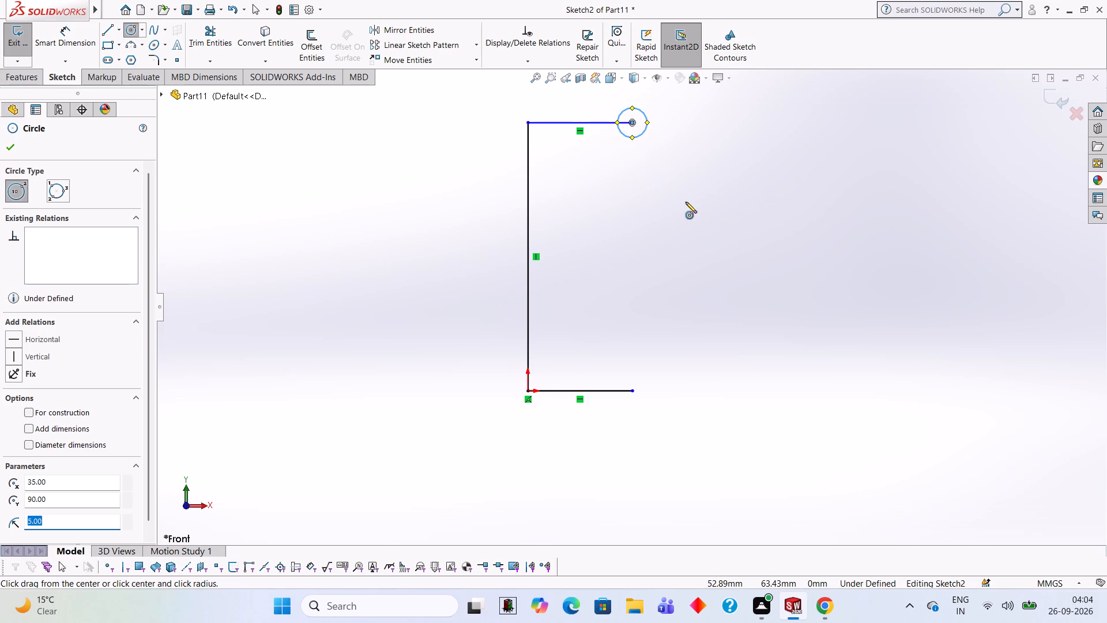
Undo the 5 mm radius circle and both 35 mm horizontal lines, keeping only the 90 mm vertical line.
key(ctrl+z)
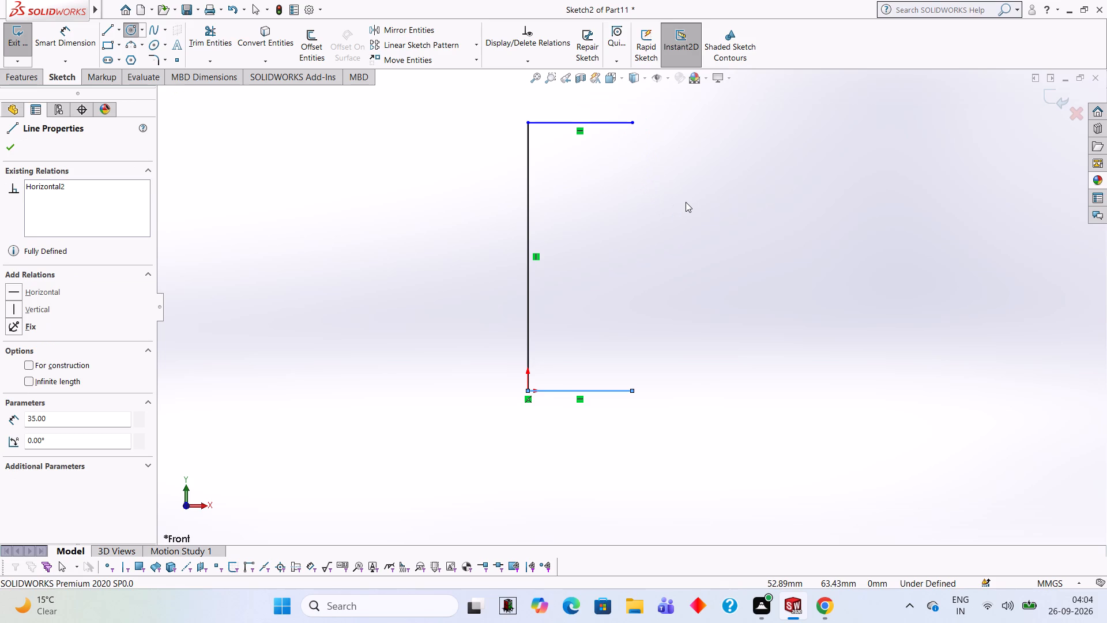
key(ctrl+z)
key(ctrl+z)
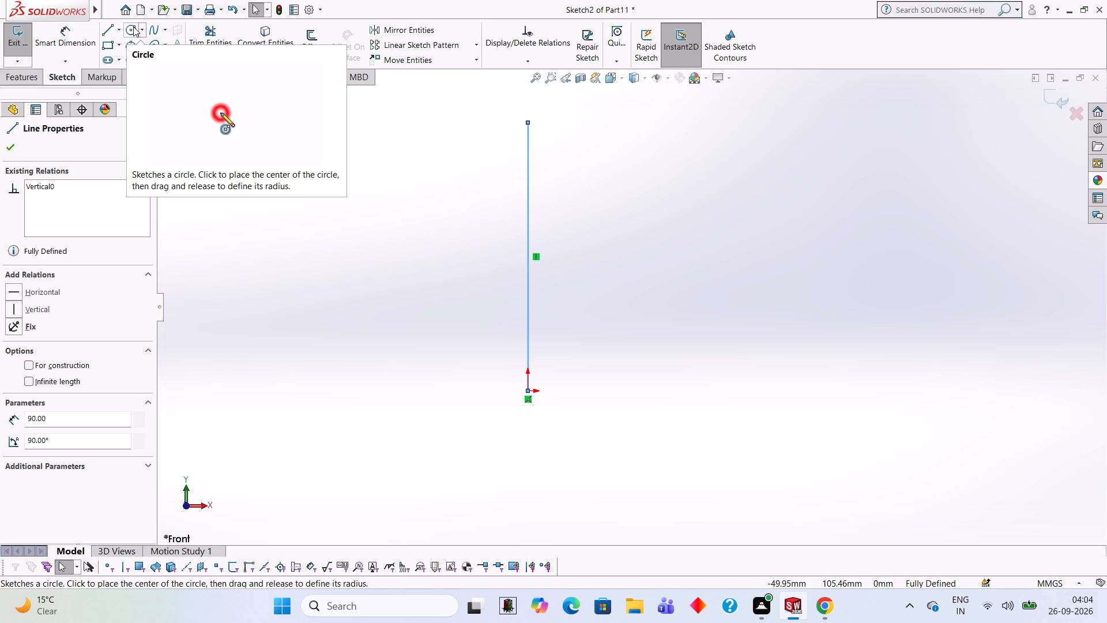
Complete a 30 by 90 mm rectangle with lines from the vertical line's top end, across, down and back to the origin.
click(112, 25)
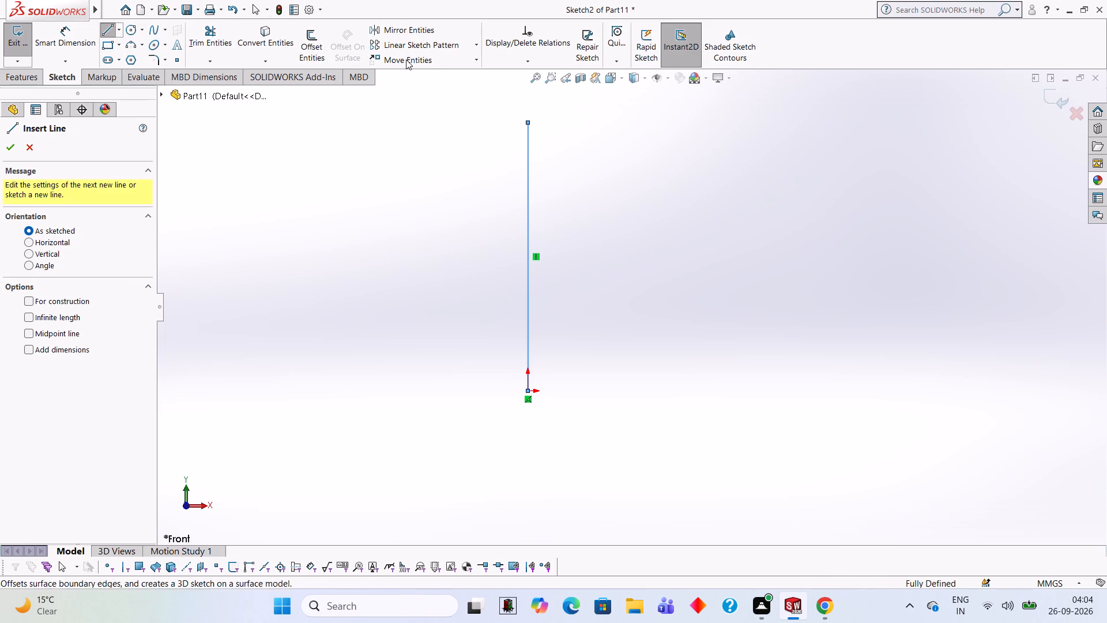
click(527, 122)
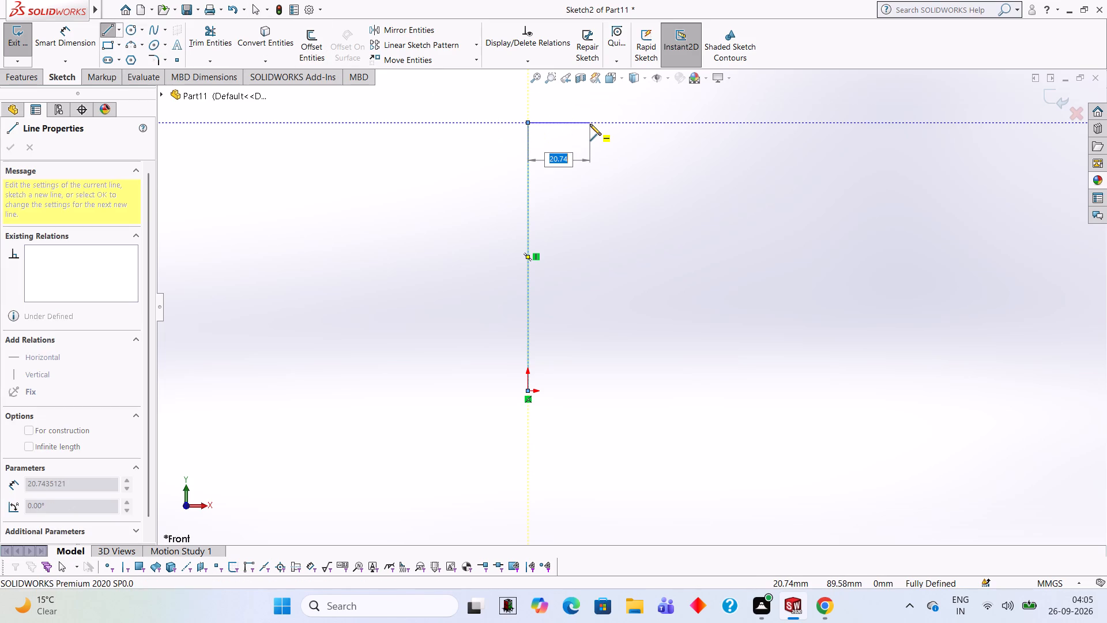
text(30)
key(Return)
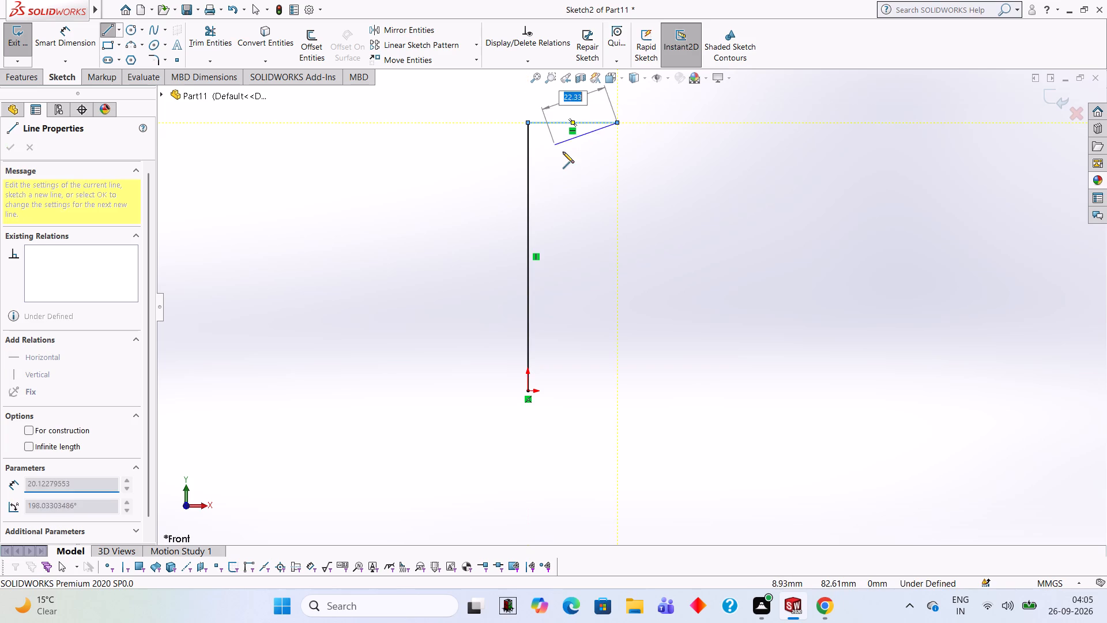
click(616, 391)
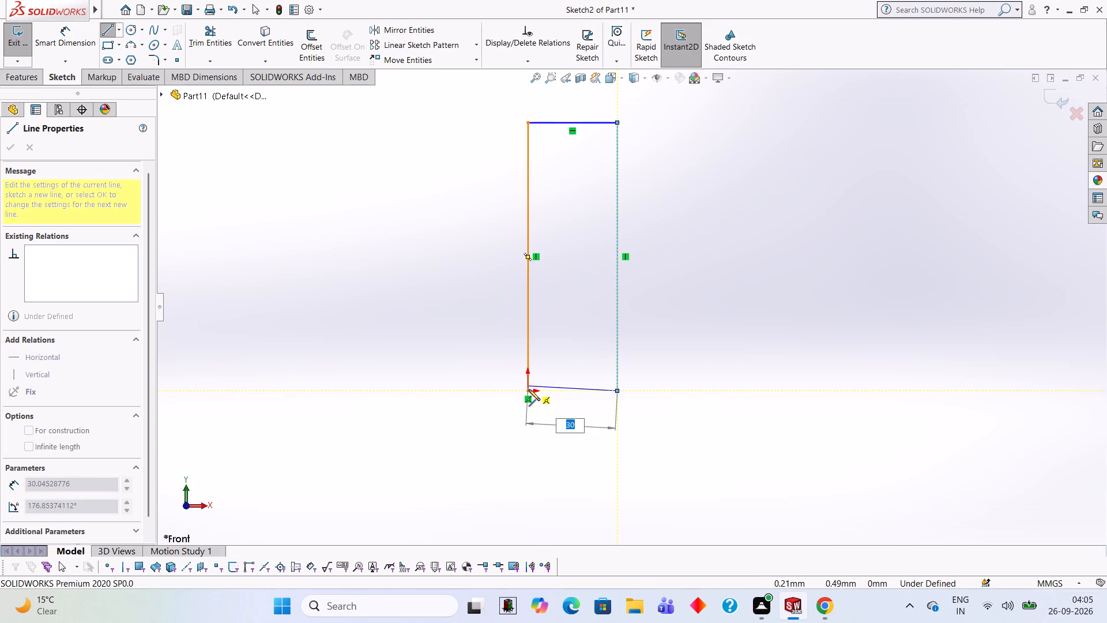
click(529, 389)
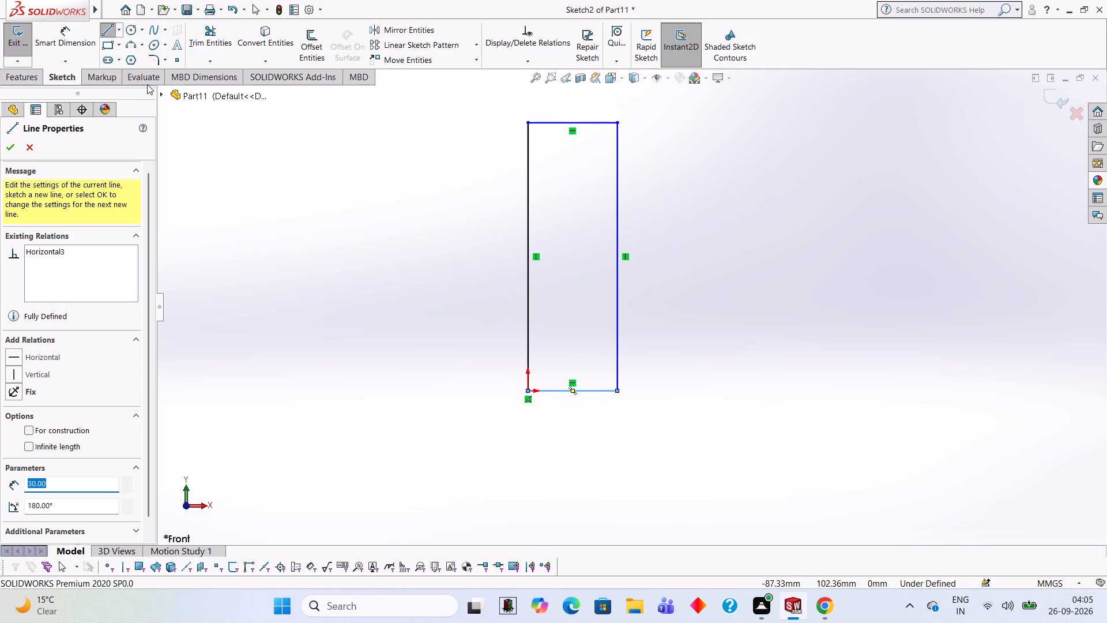
Draw two circles of 5 mm radius centred on the rectangle's upper and lower corners away from the origin side.
click(132, 22)
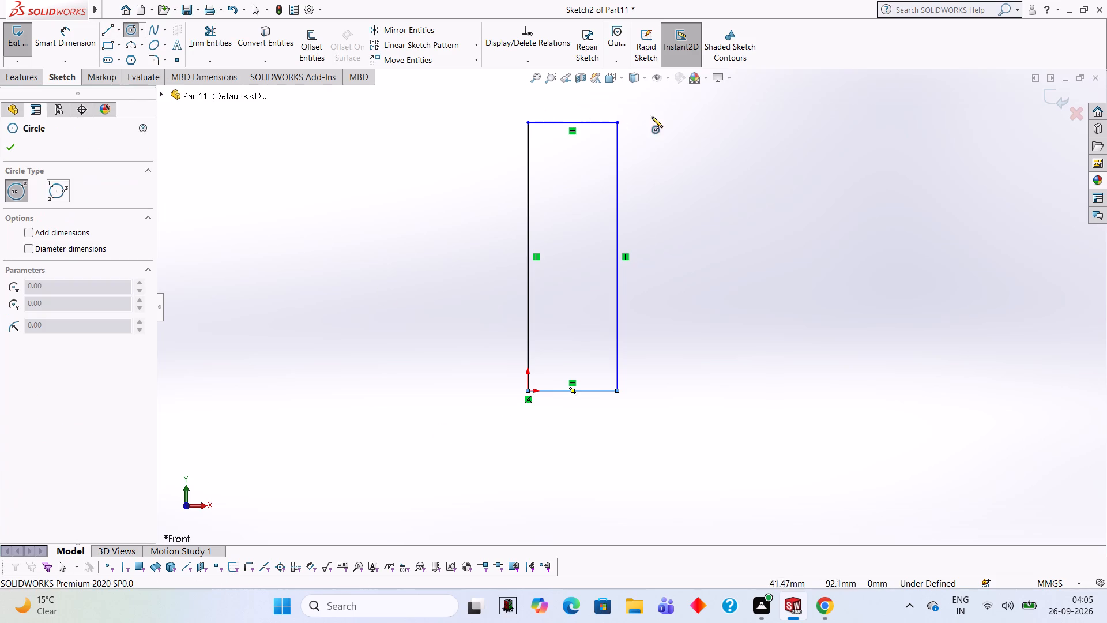
click(616, 122)
key(5)
key(Return)
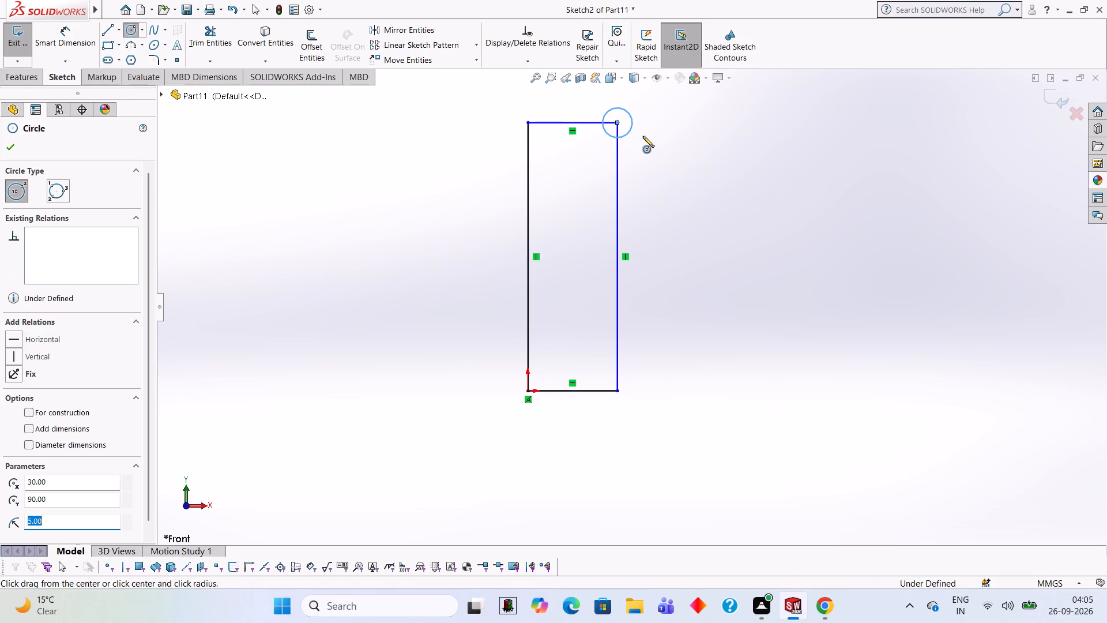
click(616, 389)
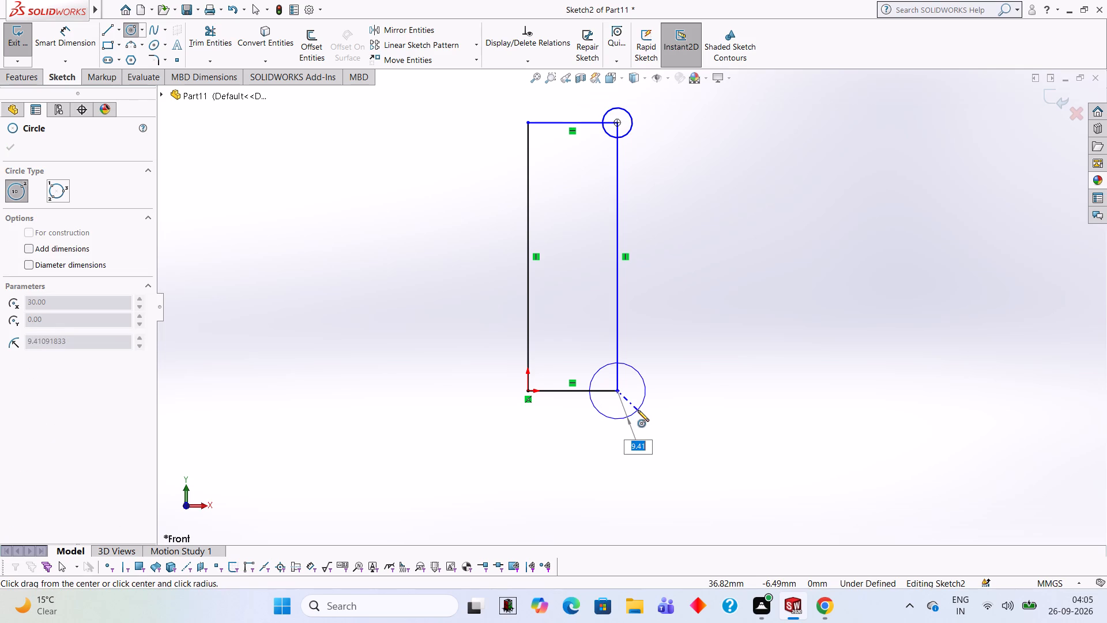
key(5)
key(Return)
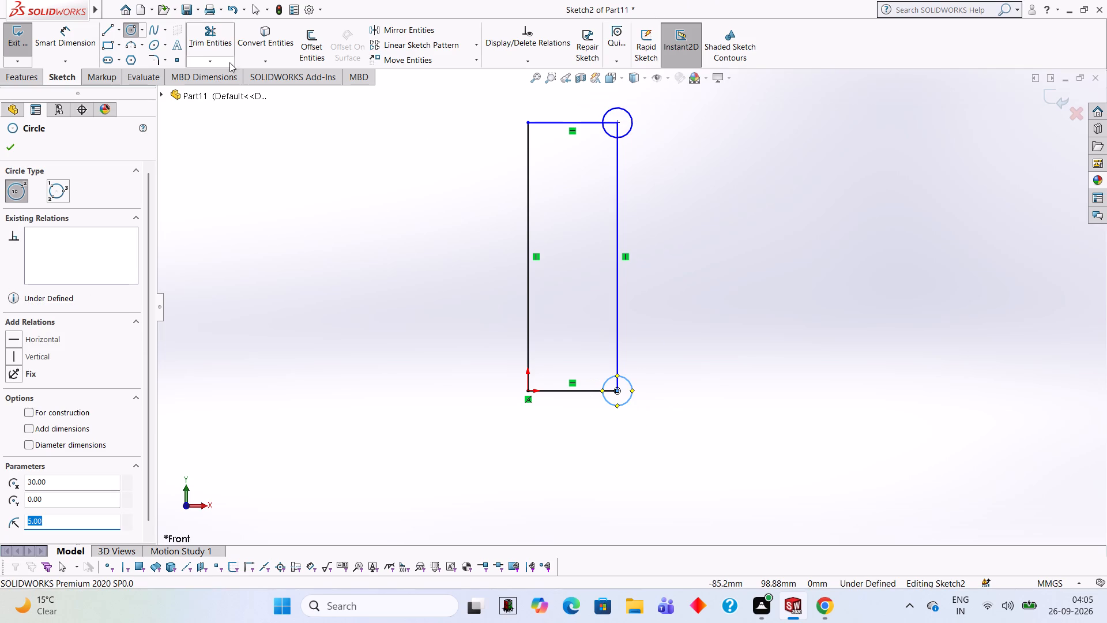
Trim both corner circles and the enclosed line ends, leaving concave quarter-round notches at the two corners.
click(206, 45)
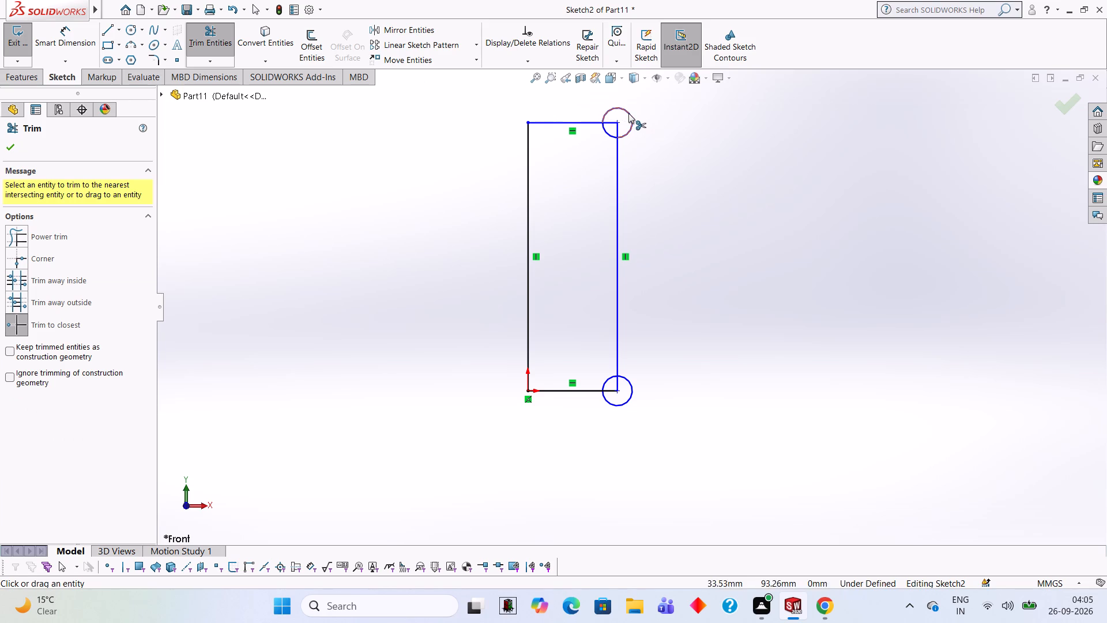
click(628, 113)
click(617, 129)
click(613, 122)
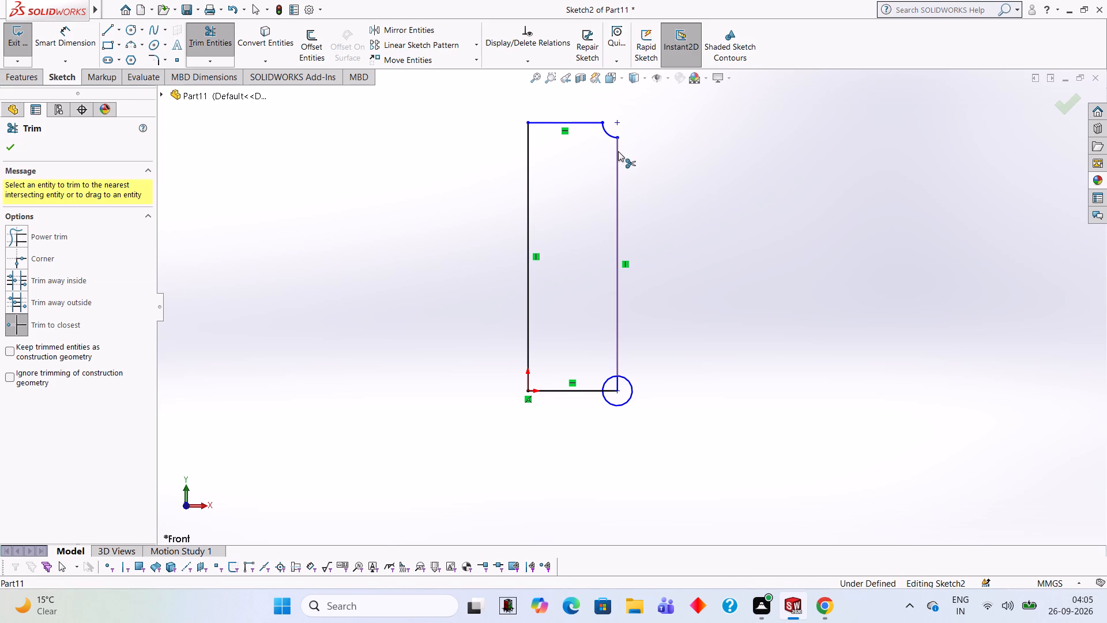
click(631, 388)
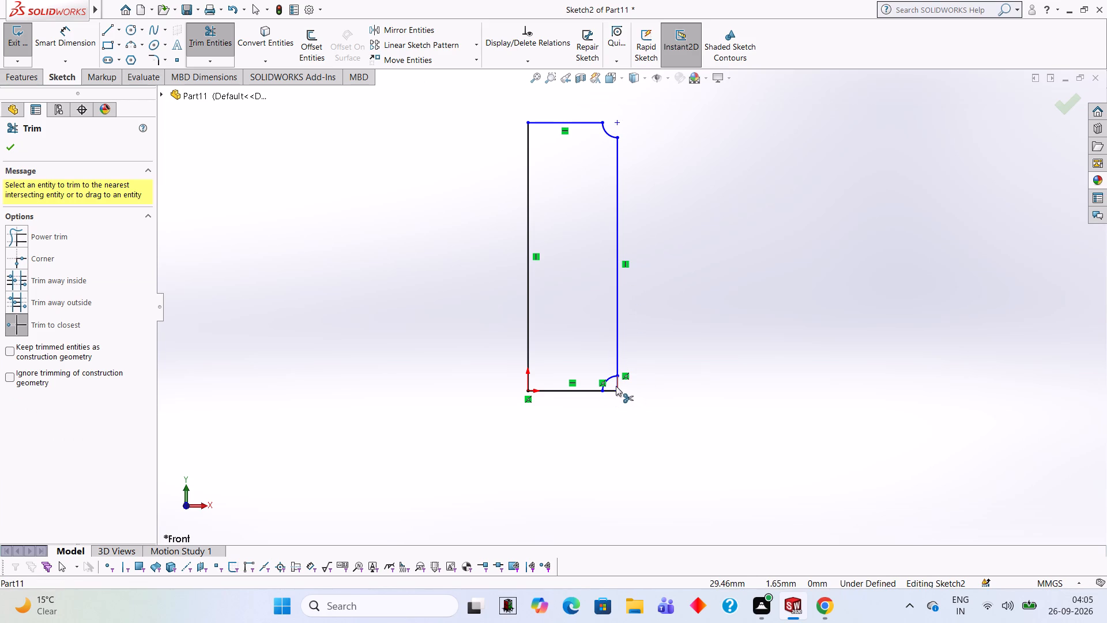
click(616, 386)
click(613, 388)
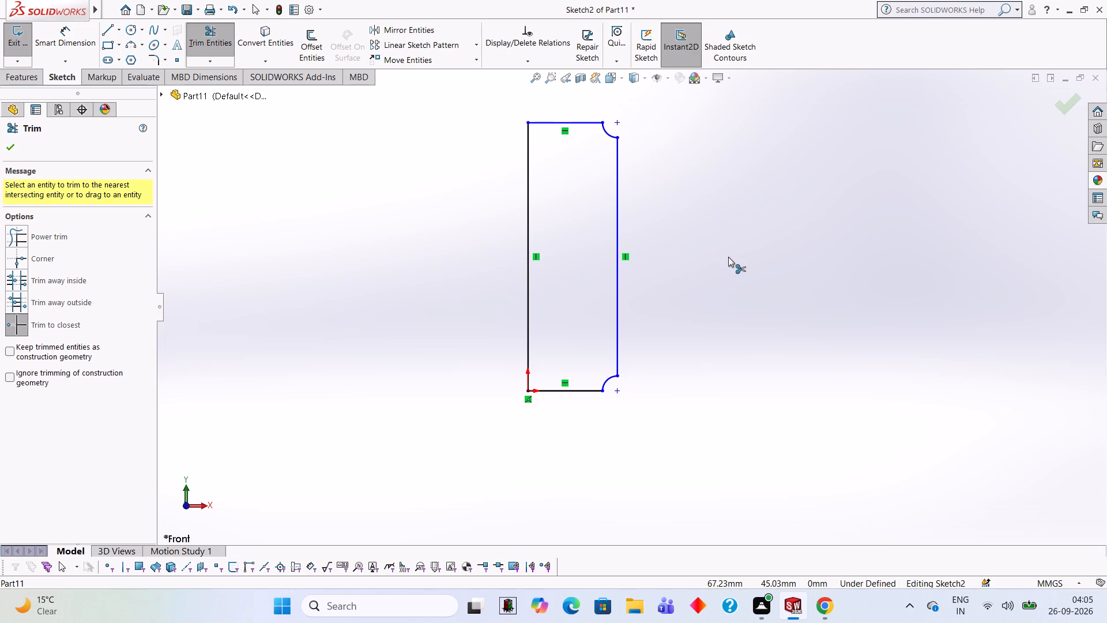
Extrude the notched profile as a blind boss 100 mm deep.
click(35, 72)
click(25, 43)
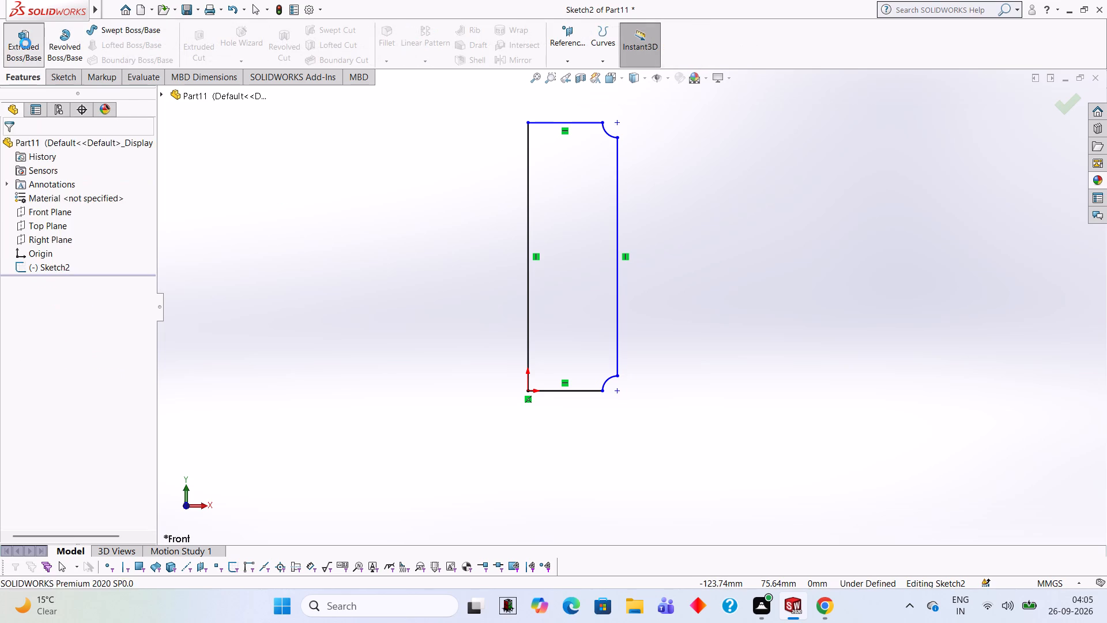
text(100)
key(Return)
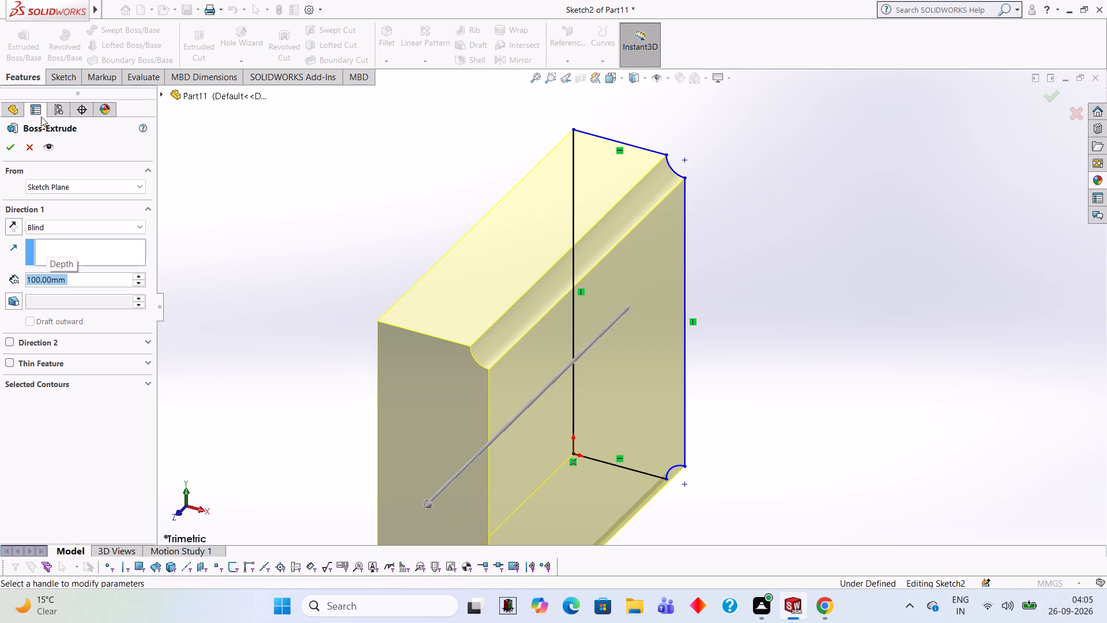
click(16, 142)
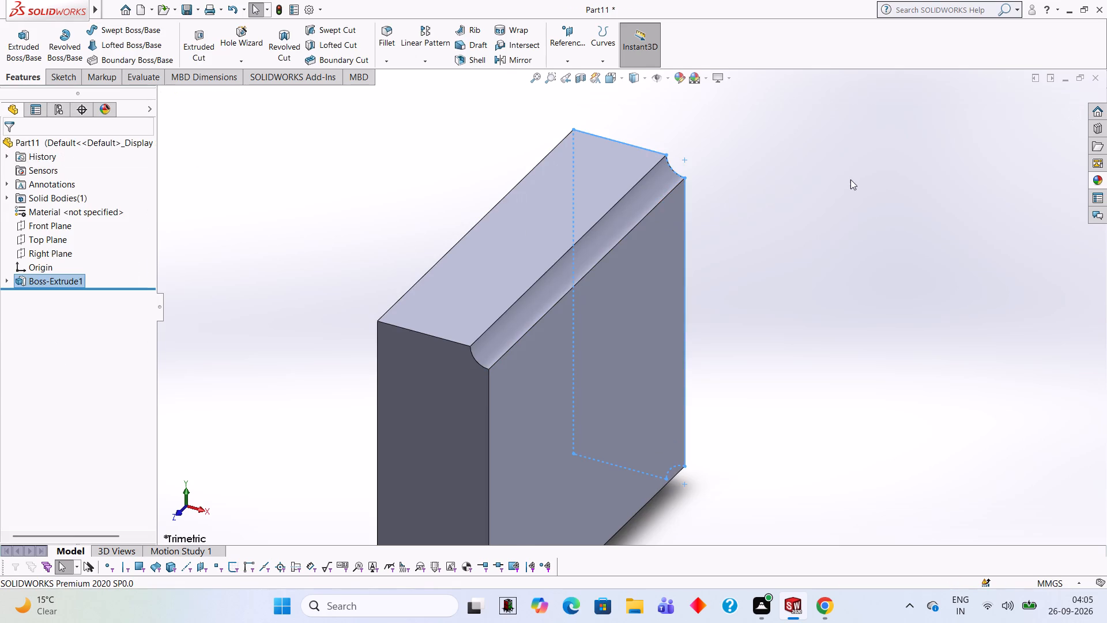
Open a sketch on the block's rear notched end face, at the Front Plane, and view it face-on.
click(850, 179)
middle_drag(830, 168, 769, 108)
middle_drag(782, 219, 863, 168)
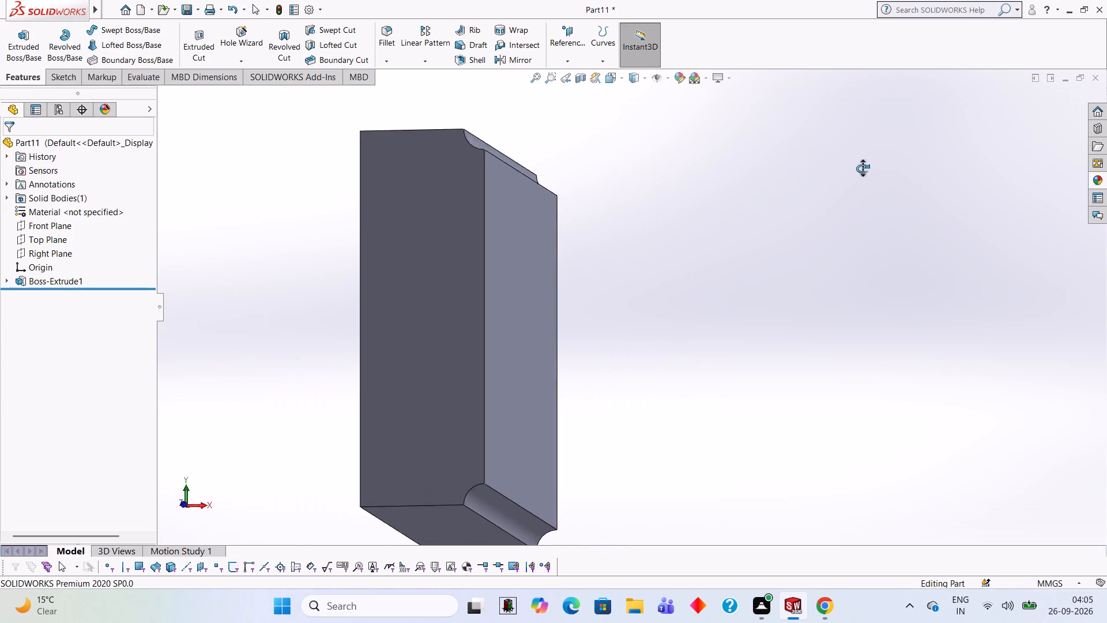
middle_drag(863, 168, 872, 174)
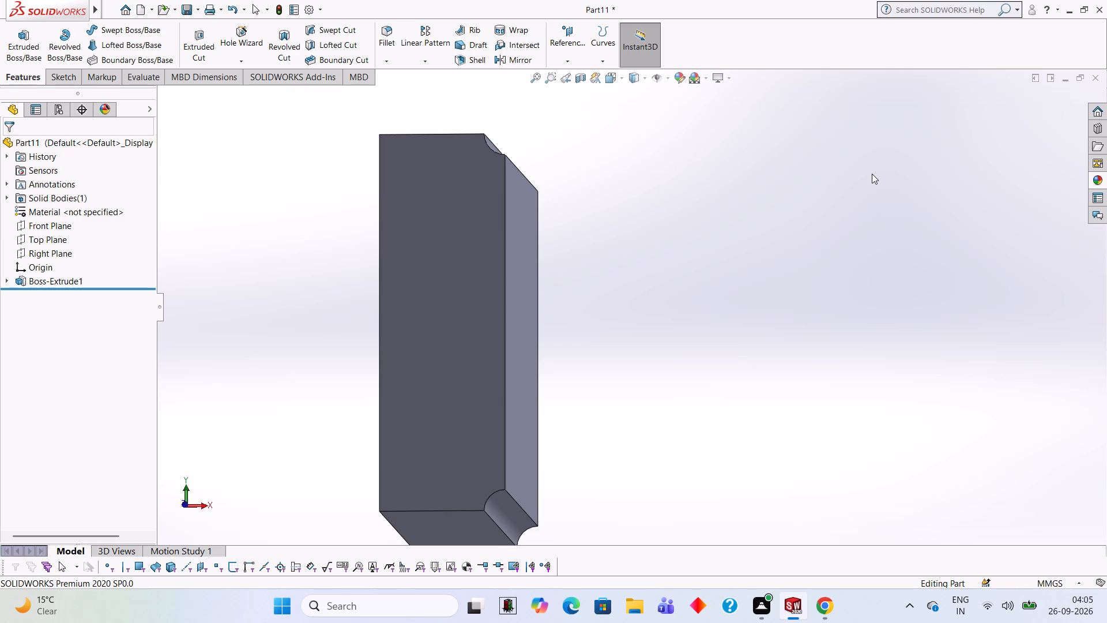
middle_drag(878, 195, 829, 195)
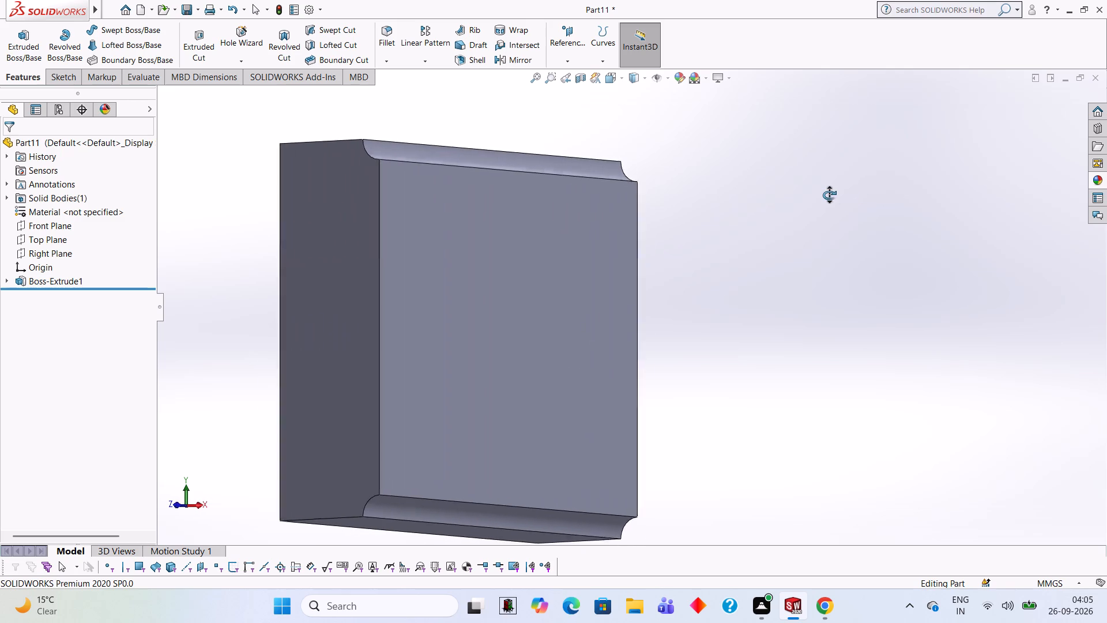
middle_drag(829, 195, 827, 194)
middle_drag(829, 194, 863, 384)
middle_drag(741, 159, 681, 264)
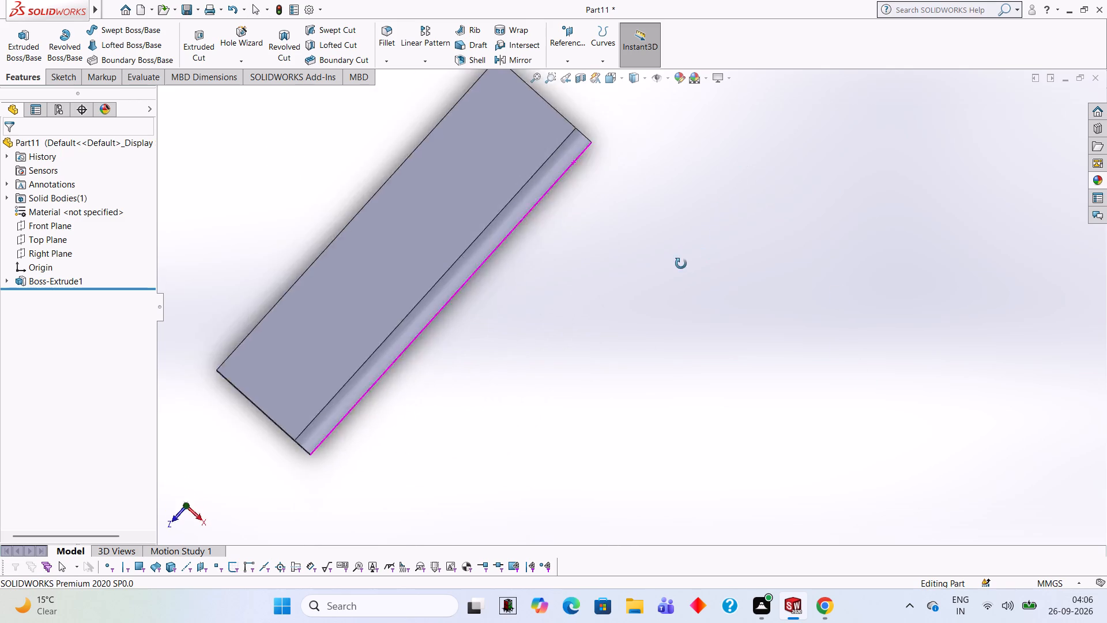
middle_drag(681, 264, 641, 107)
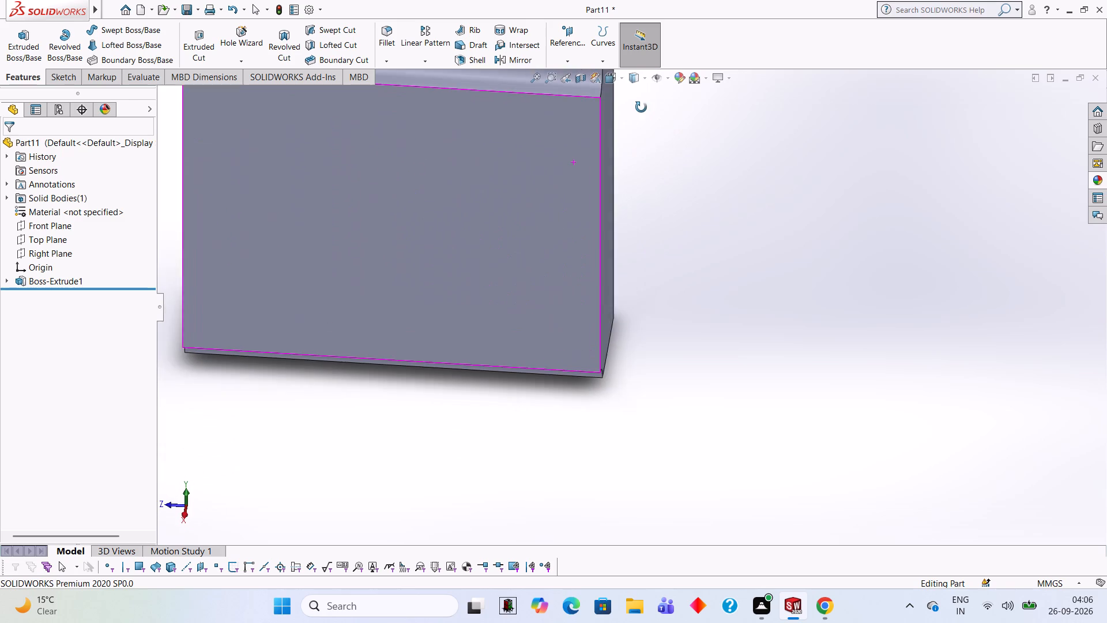
middle_drag(641, 107, 639, 106)
middle_drag(719, 192, 699, 178)
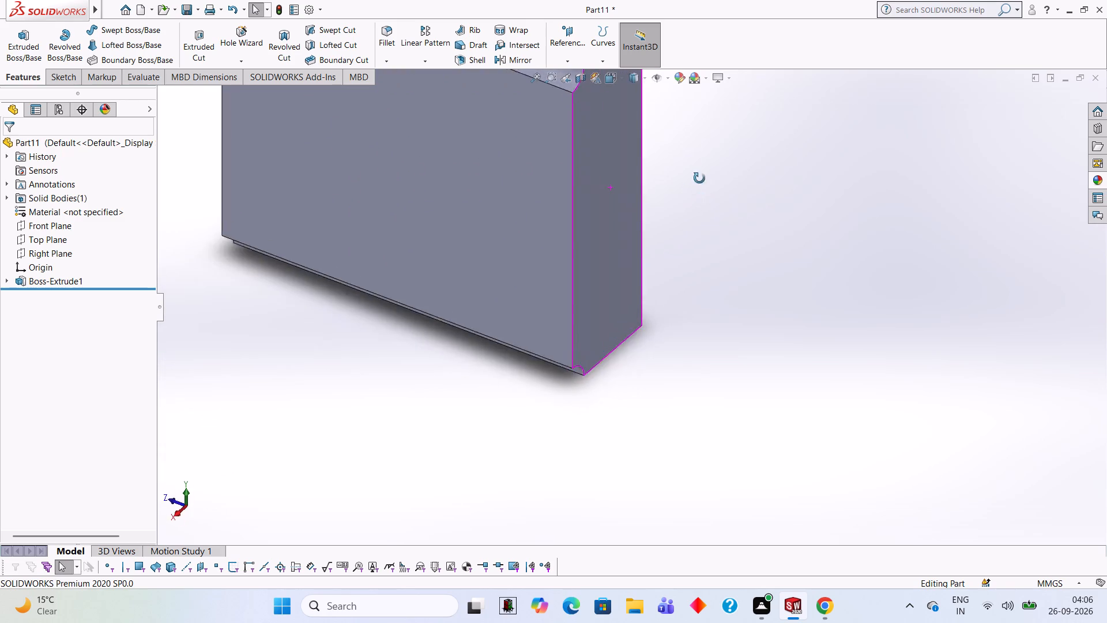
middle_drag(699, 178, 725, 301)
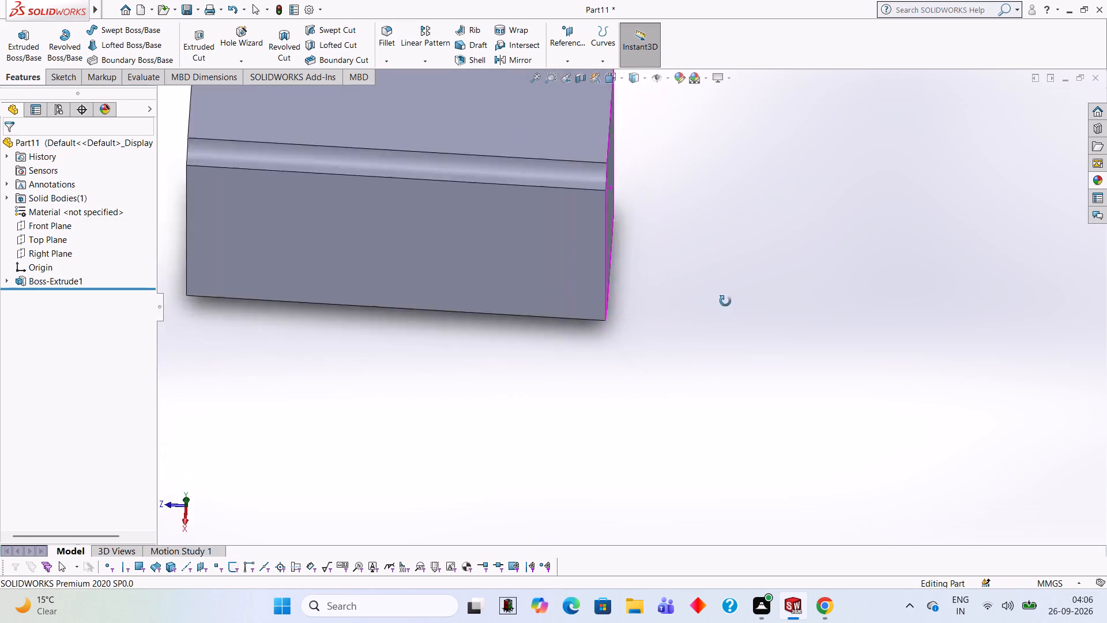
middle_drag(725, 301, 581, 198)
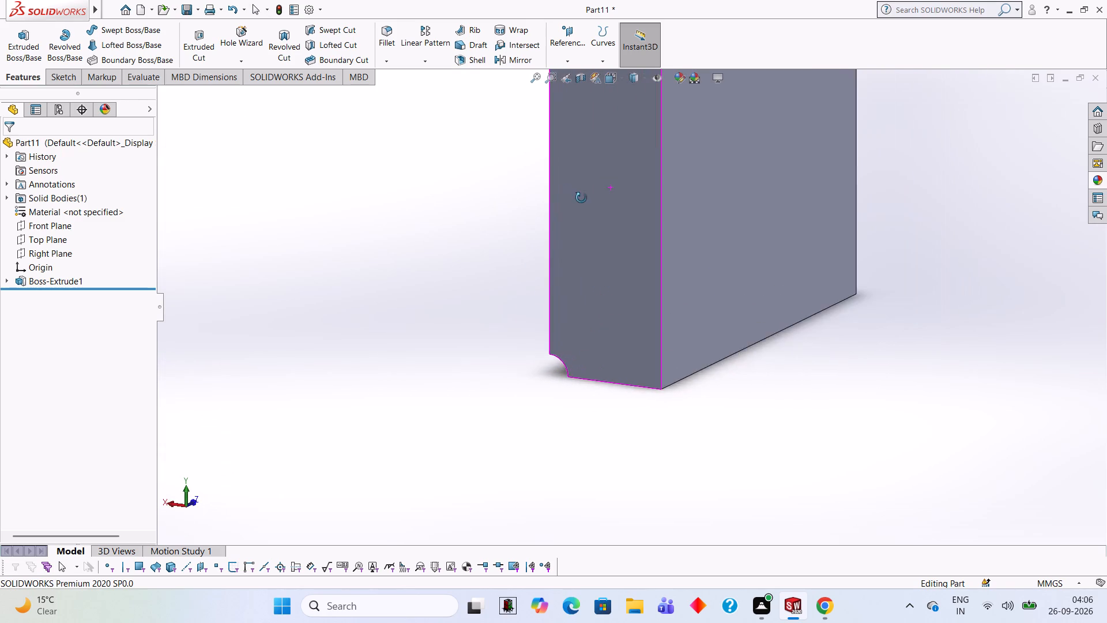
middle_drag(581, 198, 619, 179)
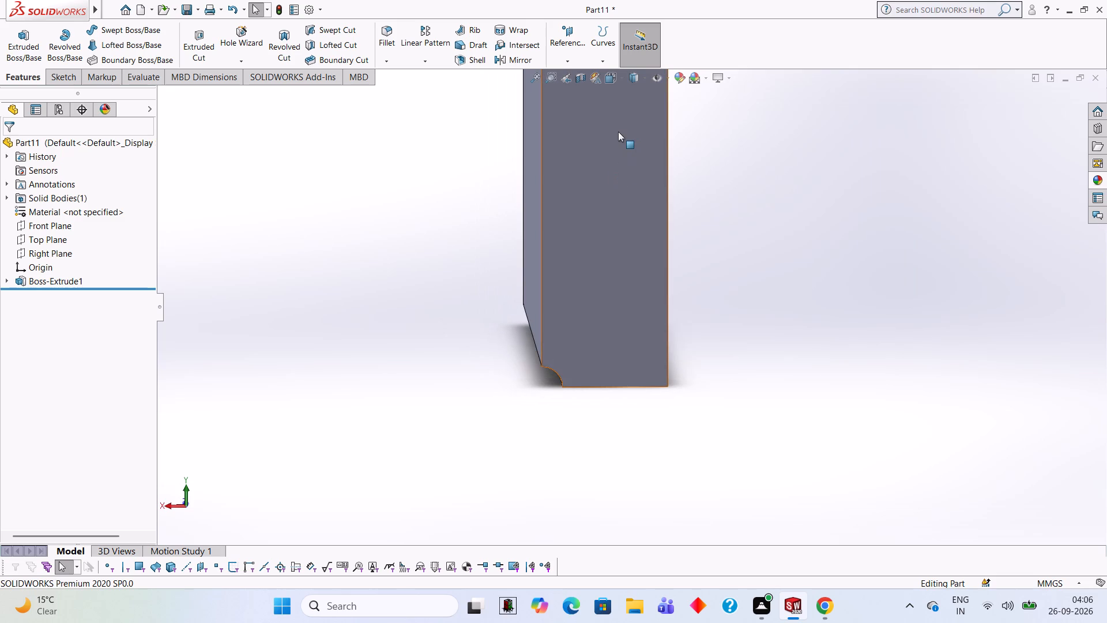
click(618, 132)
click(668, 103)
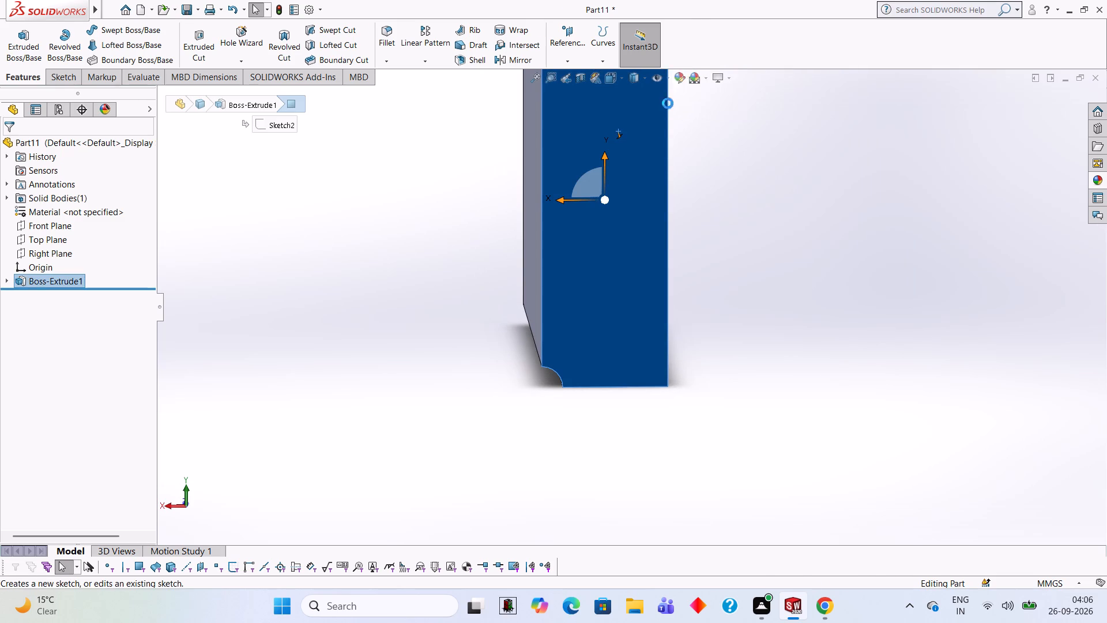
key(ctrl+8)
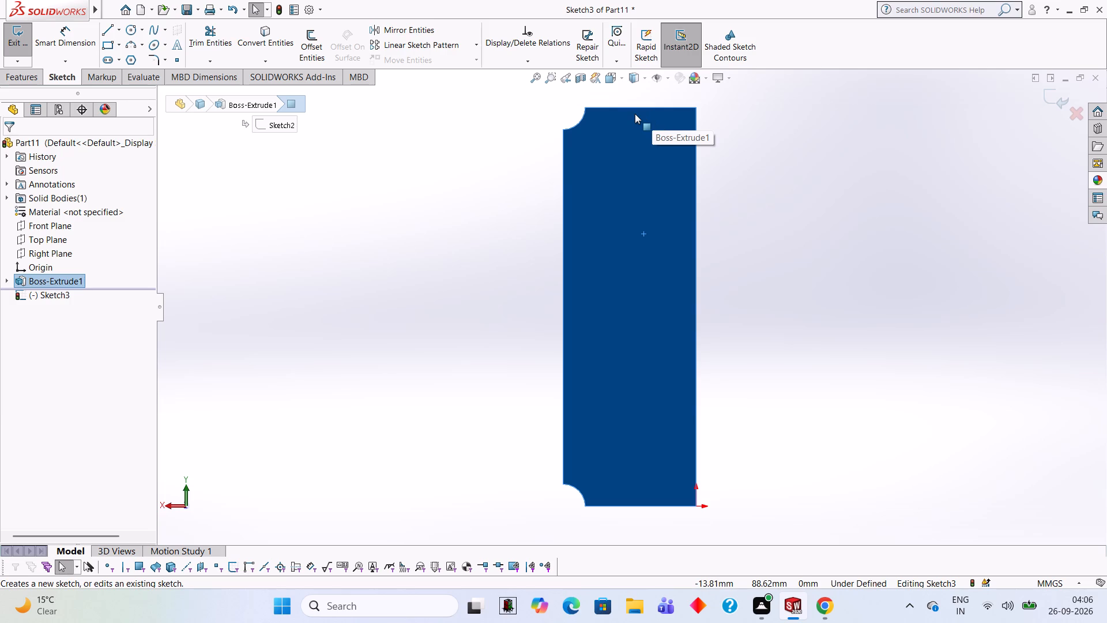
From the notched-side edge's midpoint, draw connected lines 100 mm horizontally outward, 30 mm up and 10 mm back toward the block.
click(111, 28)
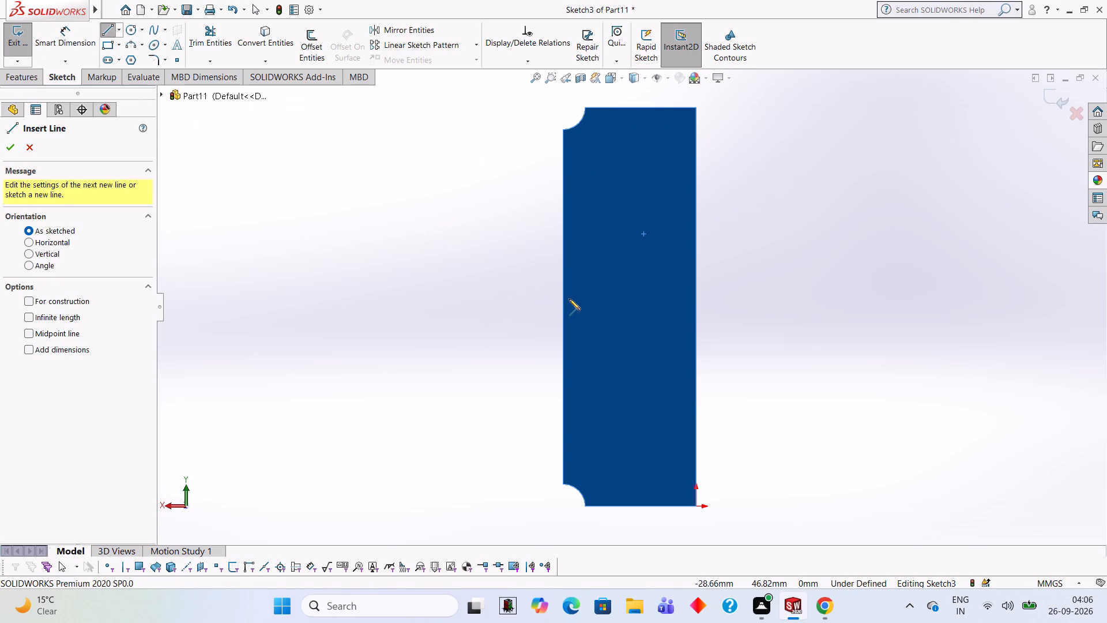
click(561, 305)
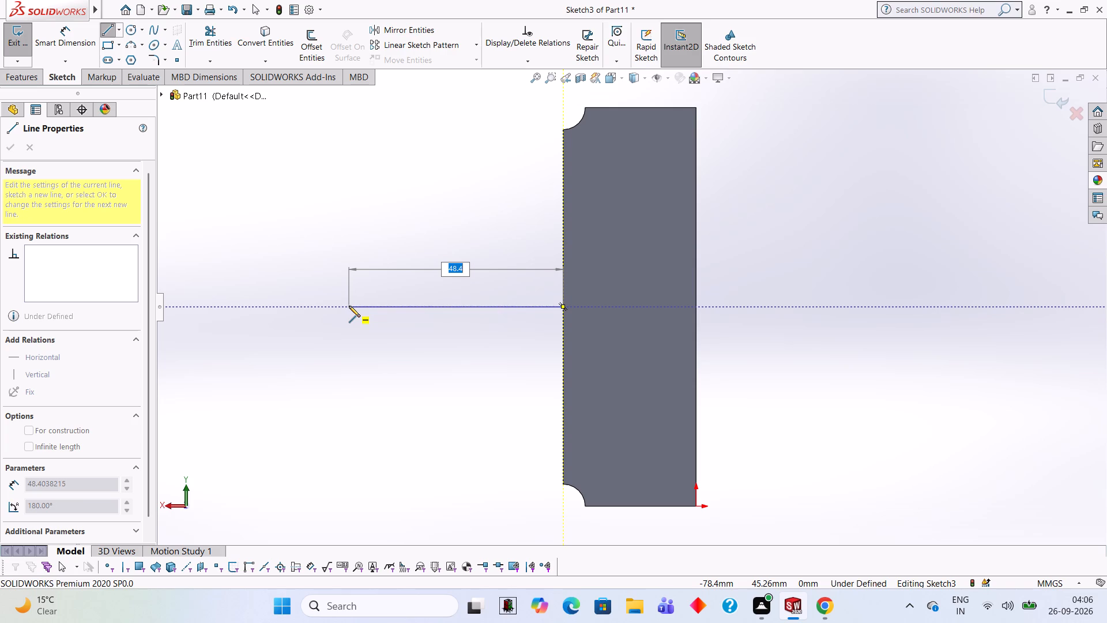
text(100)
key(Return)
scroll(349, 306, up, 2)
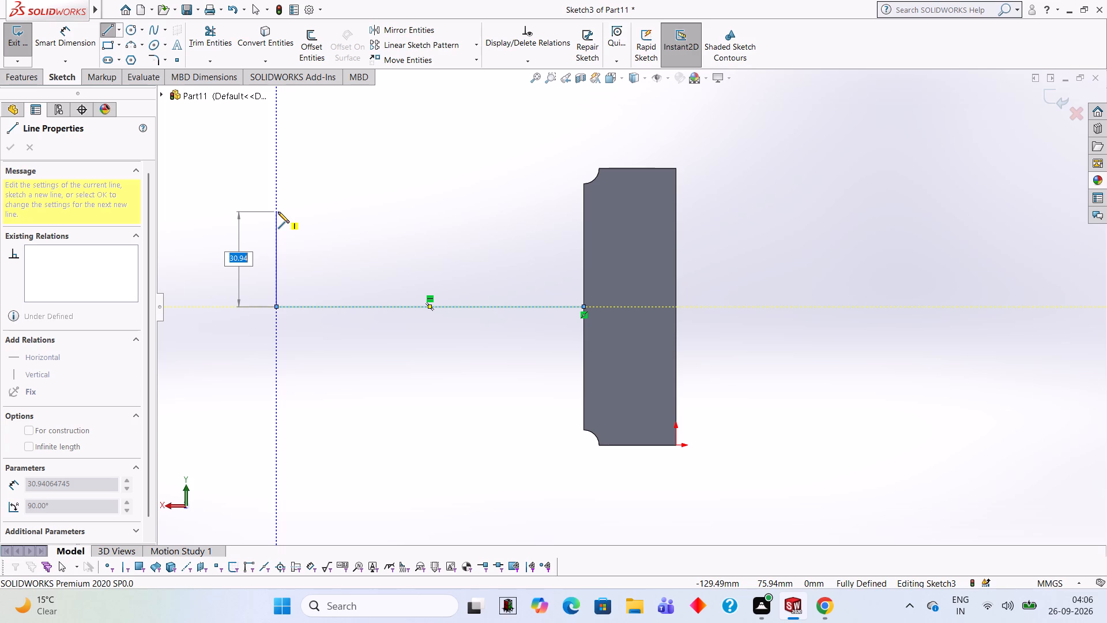
key(3)
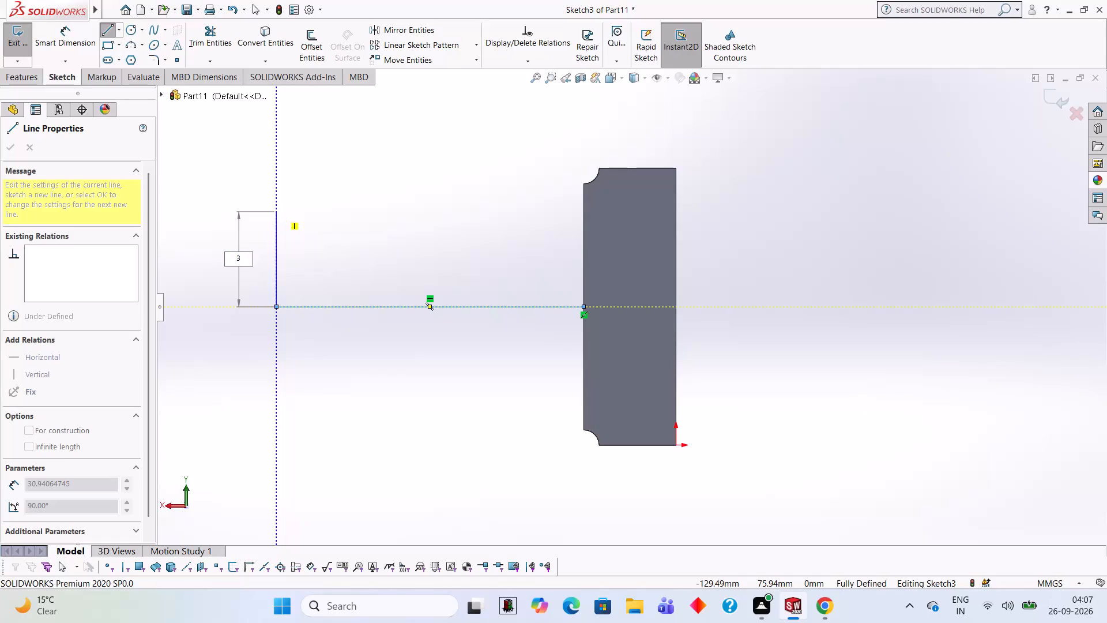
key(0)
key(Return)
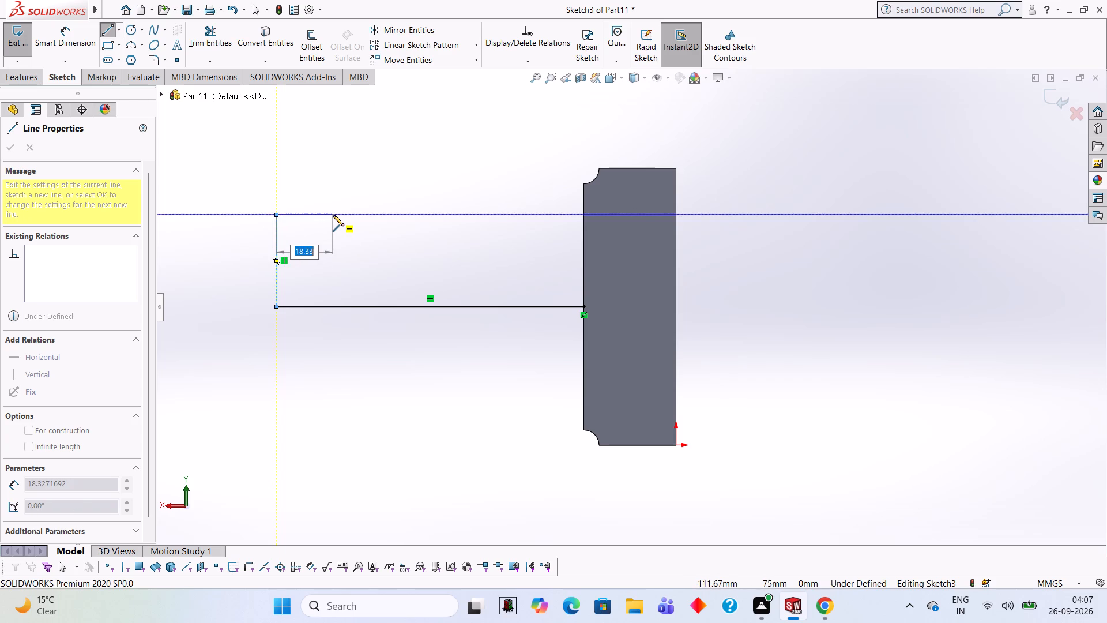
text(10)
key(Return)
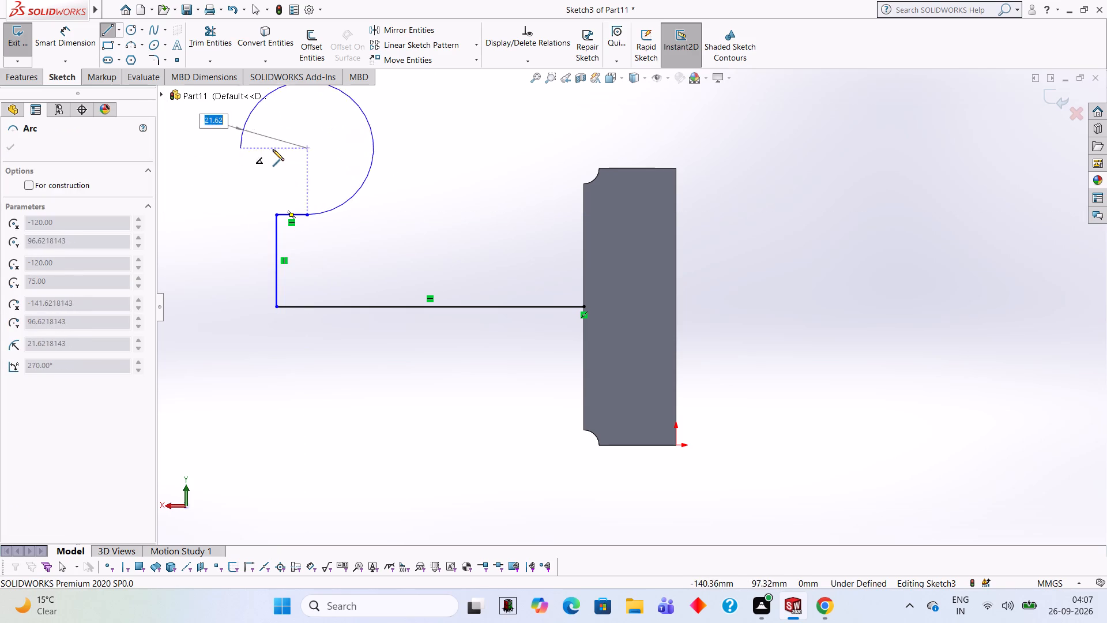
key(Escape)
Draw a circle of 10 mm radius centred on the free end of the 10 mm line.
click(134, 31)
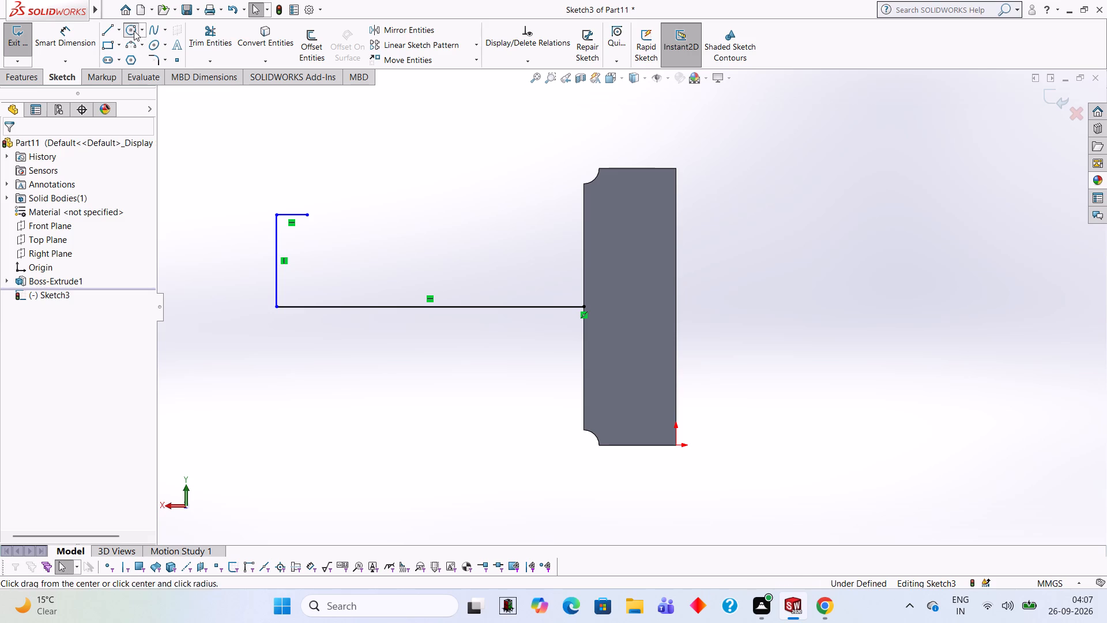
click(307, 213)
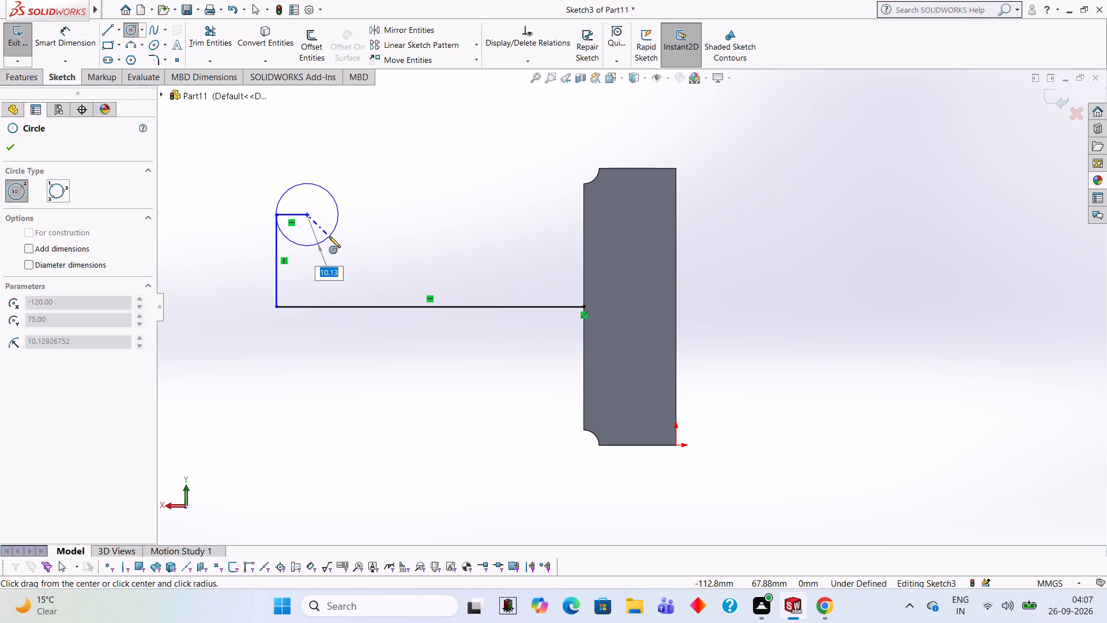
text(10)
key(Return)
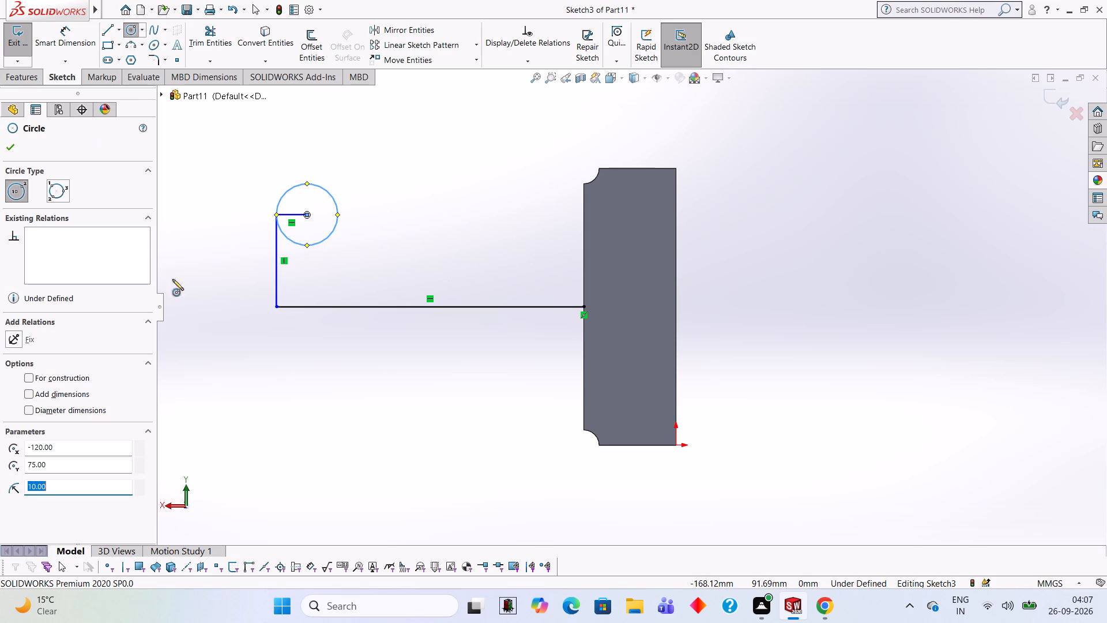
From the outer end of the 100 mm line, draw connected lines 30 mm down and 10 mm horizontally back toward the block.
click(110, 26)
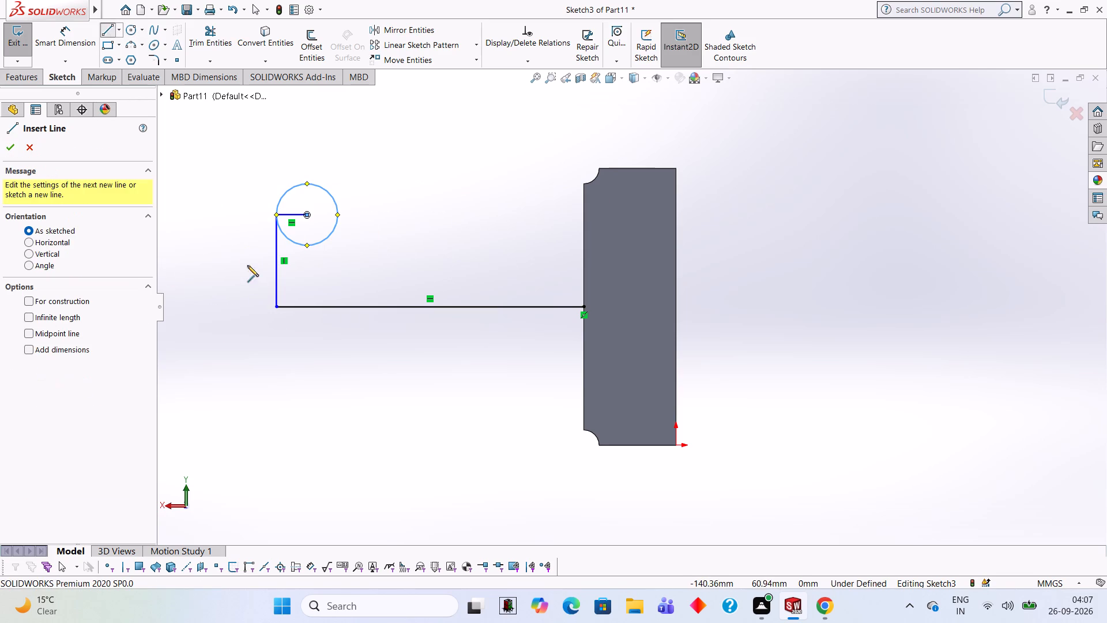
click(276, 308)
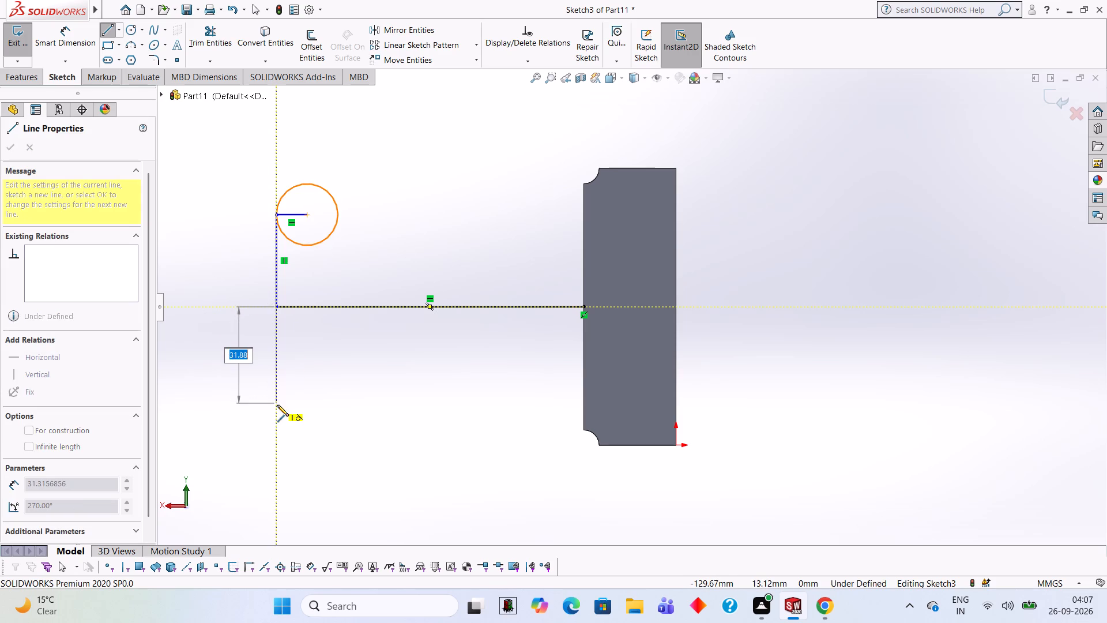
text(30)
key(Return)
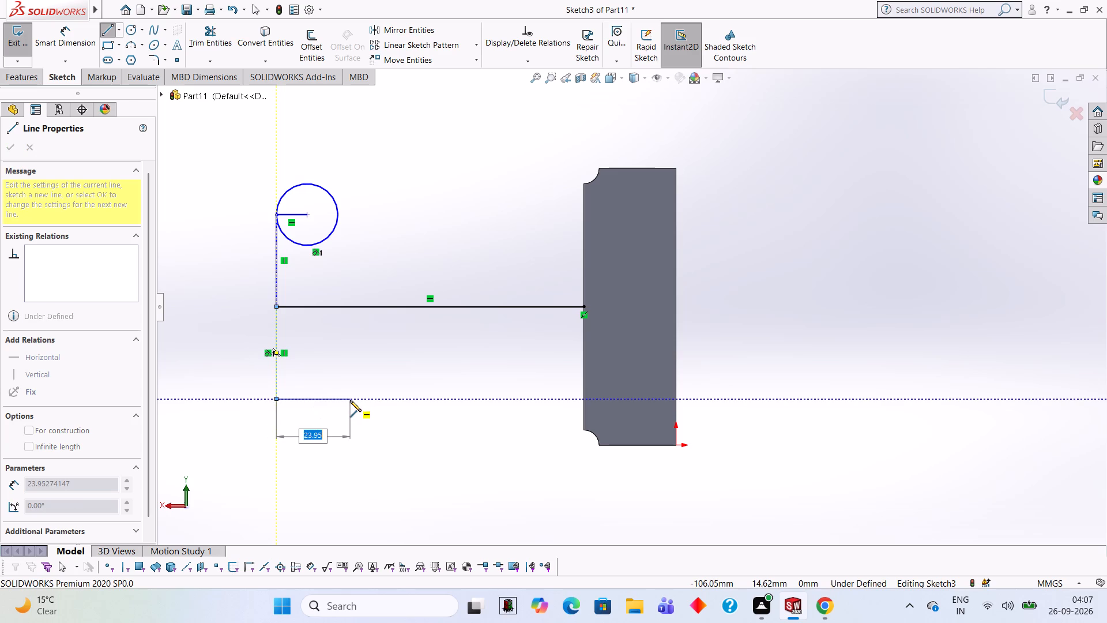
text(10)
key(Return)
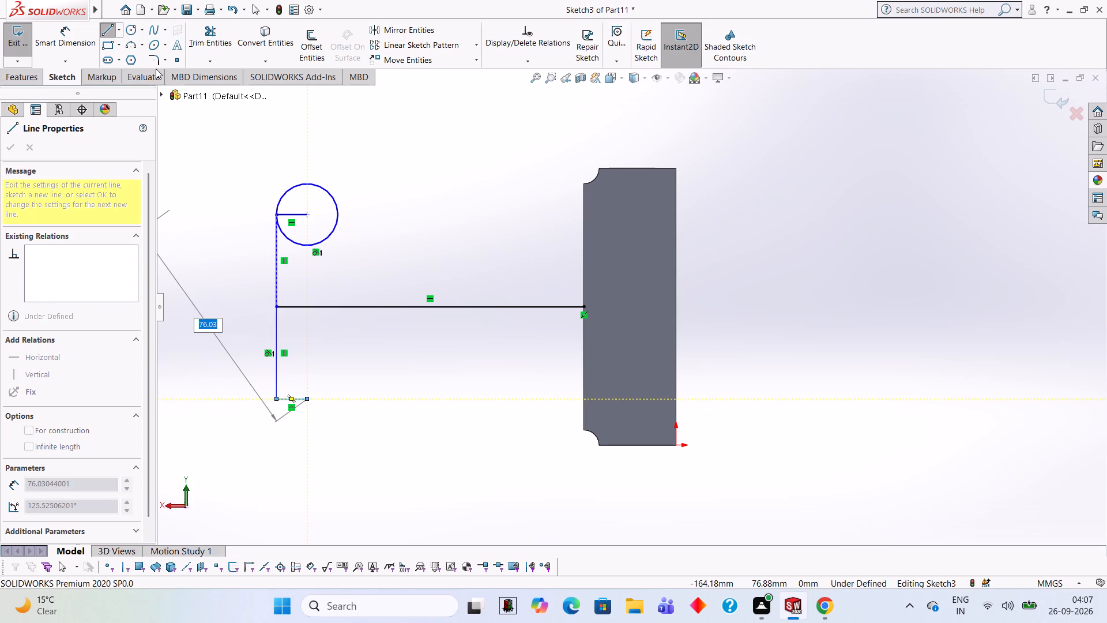
Draw a circle of 10 mm radius centred on the free end of the lower 10 mm line.
click(134, 29)
click(307, 400)
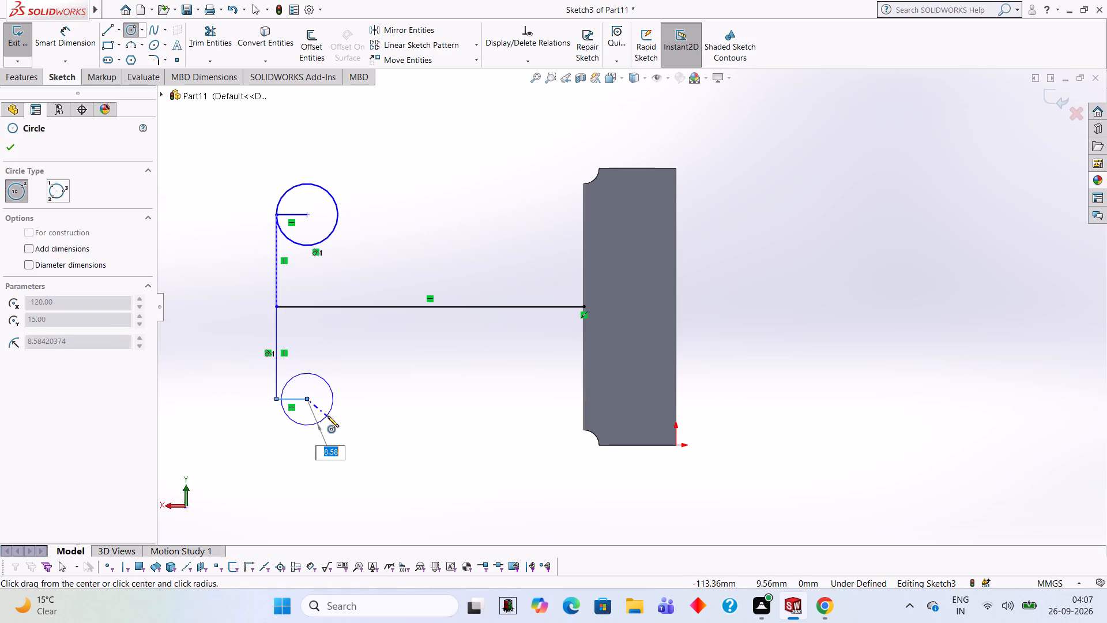
text(10)
key(Return)
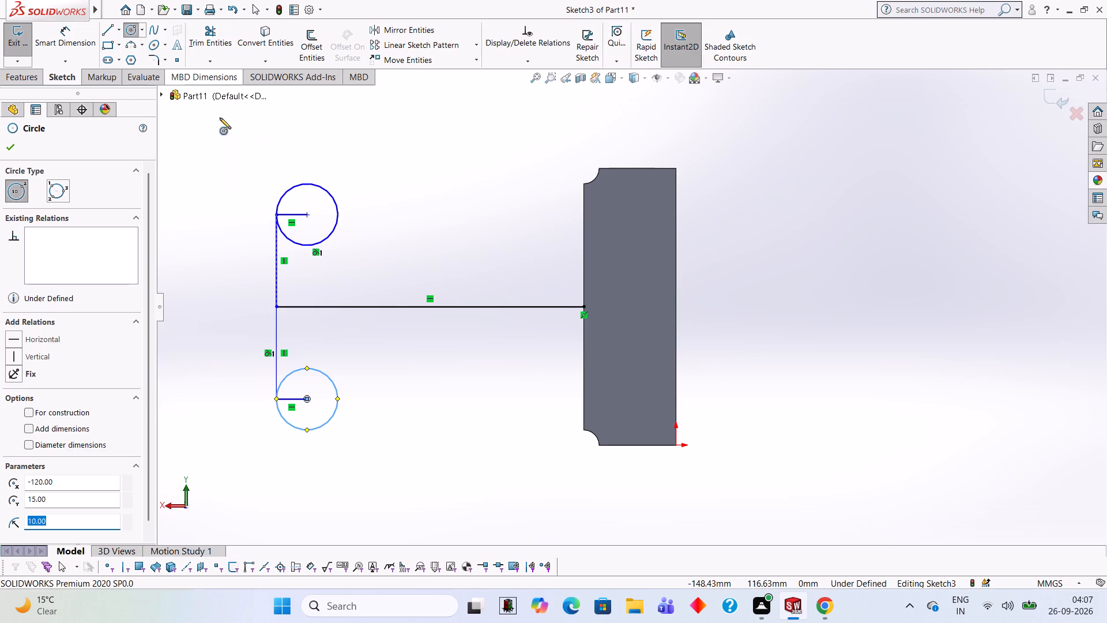
Draw connected lines from the upper circle's top to the block's upper notch corner, down the block's edge, and back to the lower circle's bottom.
click(111, 31)
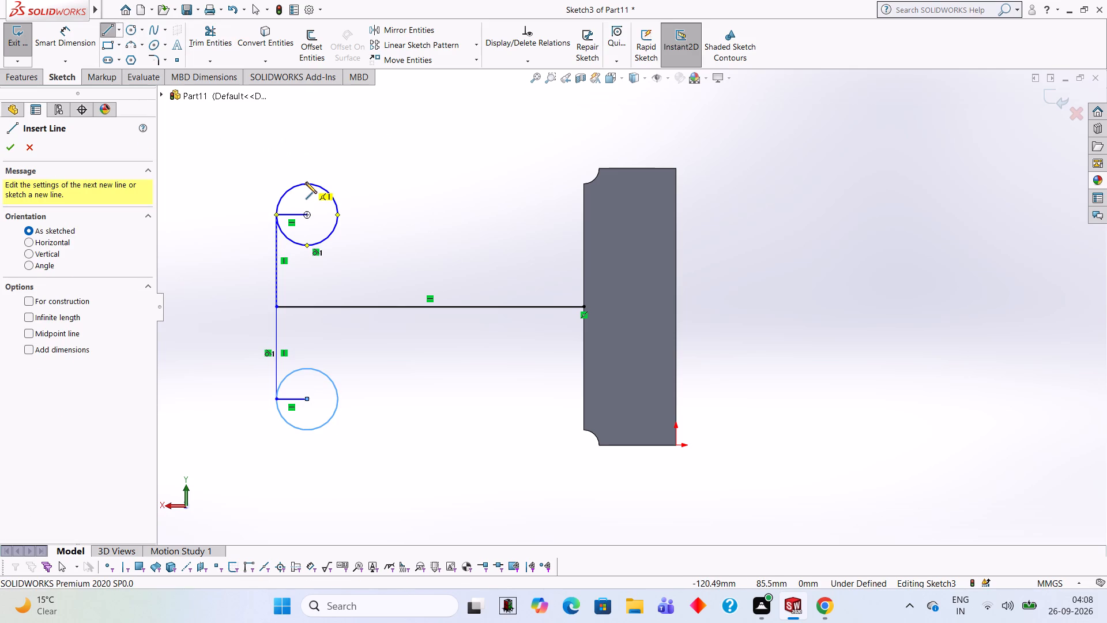
click(306, 182)
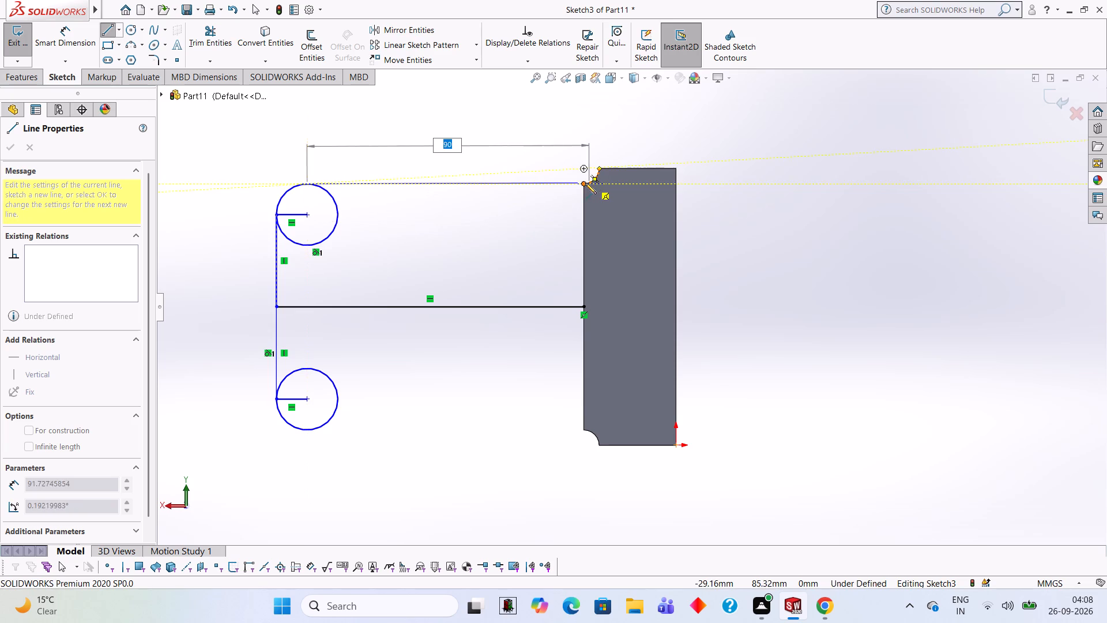
click(583, 183)
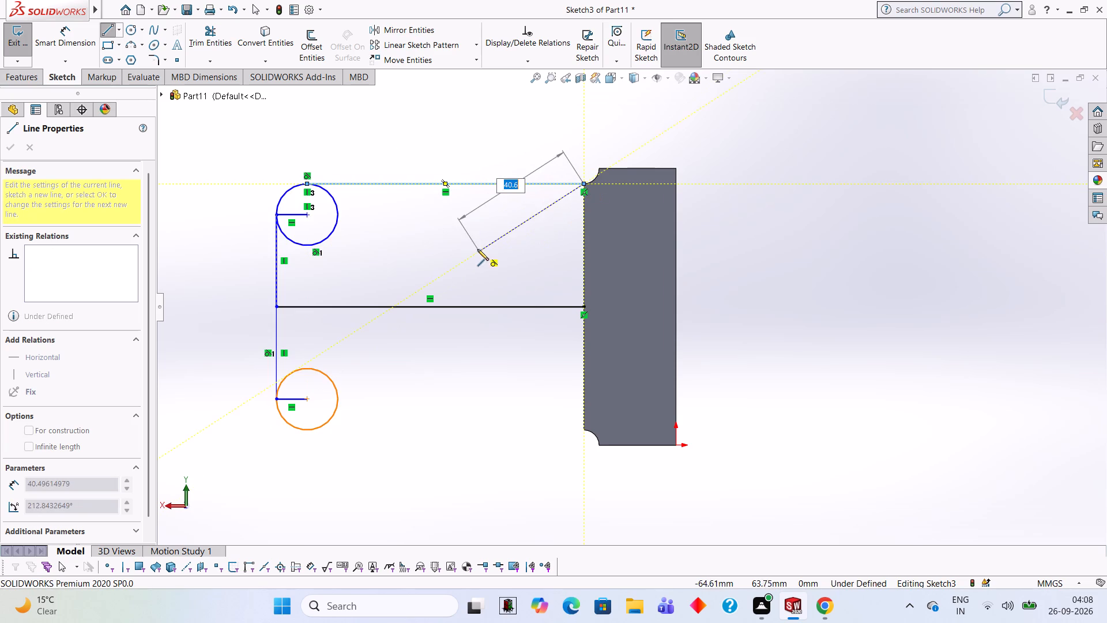
click(583, 429)
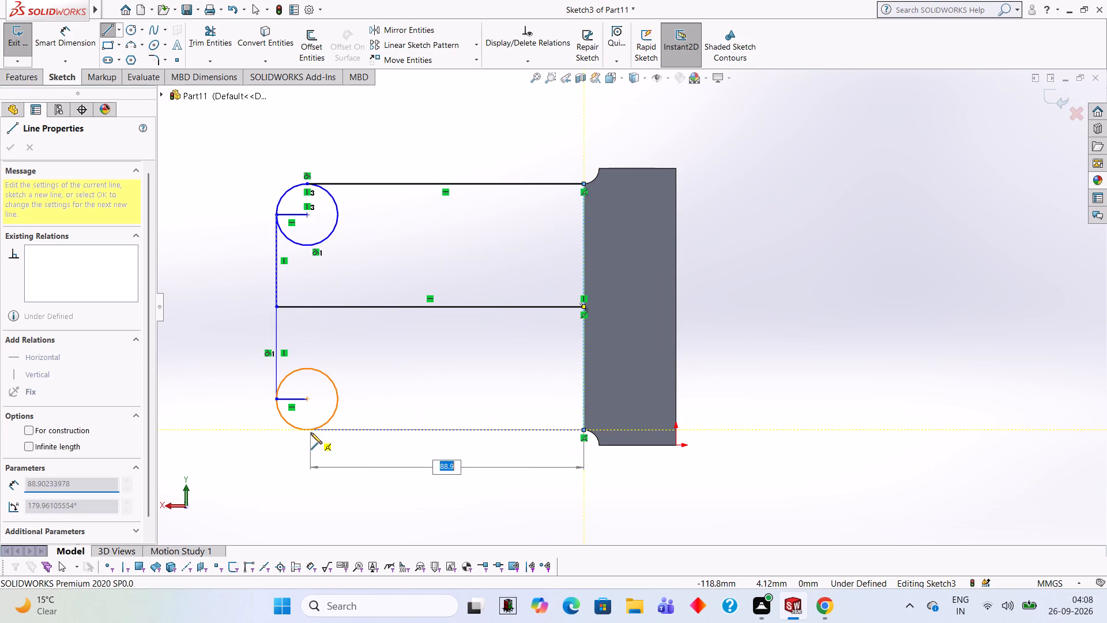
click(304, 429)
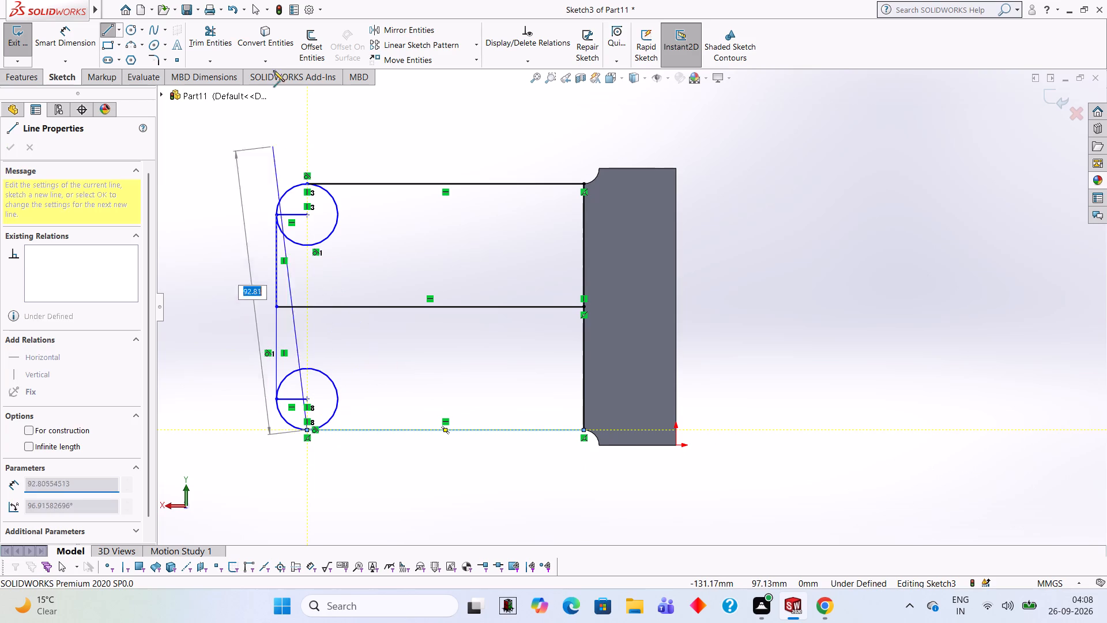
Trim the inner circle portions, both 10 mm lines and the 100 mm centre line, leaving a closed outline with rounded outer corners.
click(231, 54)
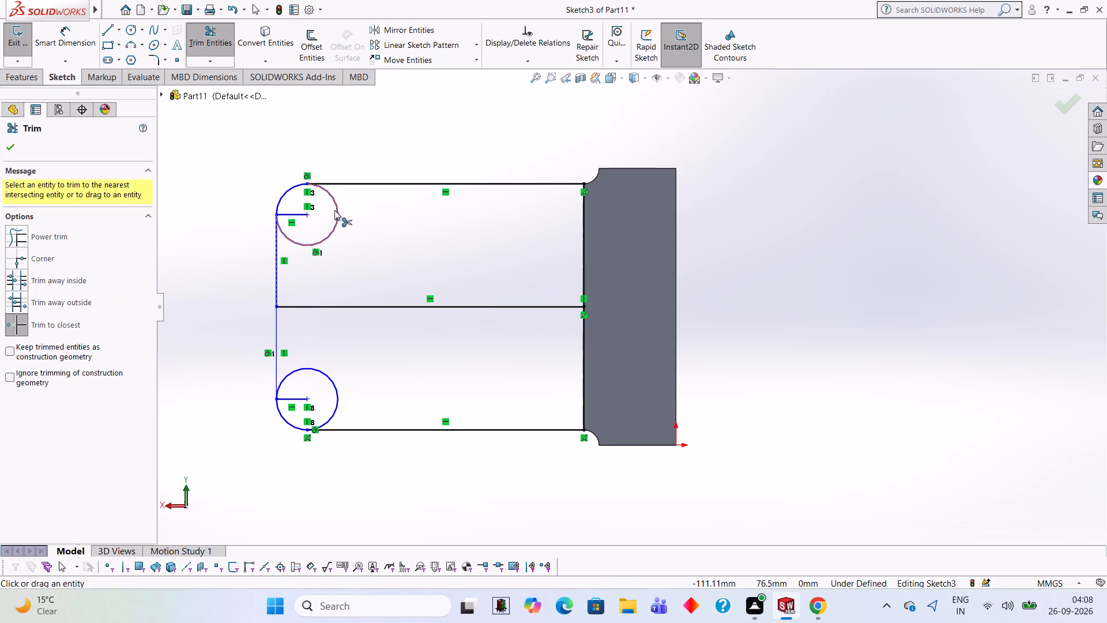
click(337, 211)
click(302, 215)
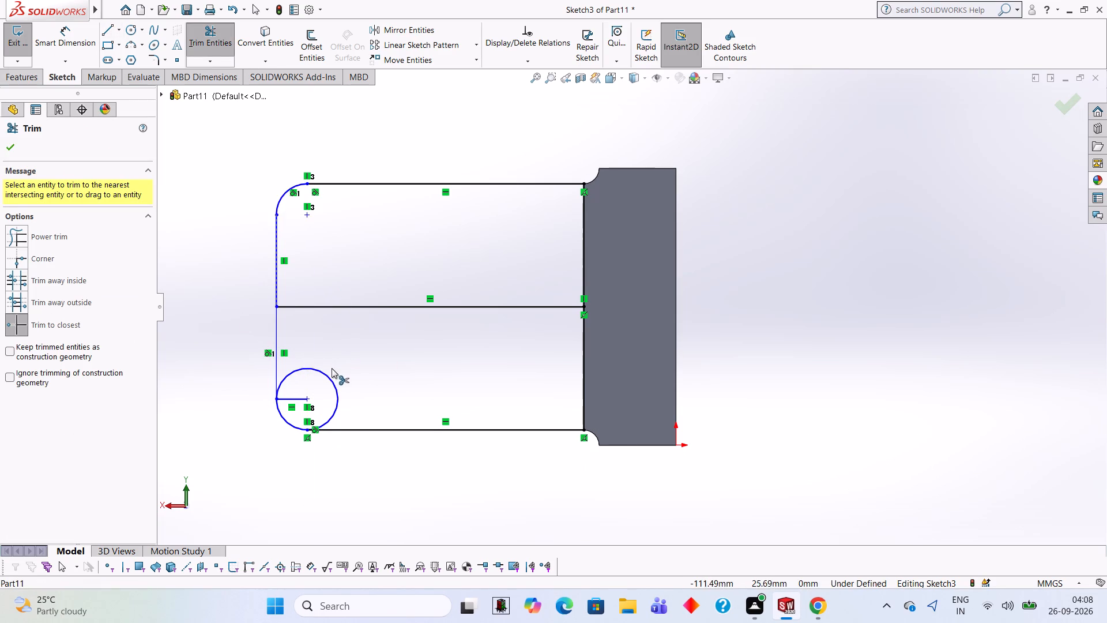
click(329, 374)
click(304, 397)
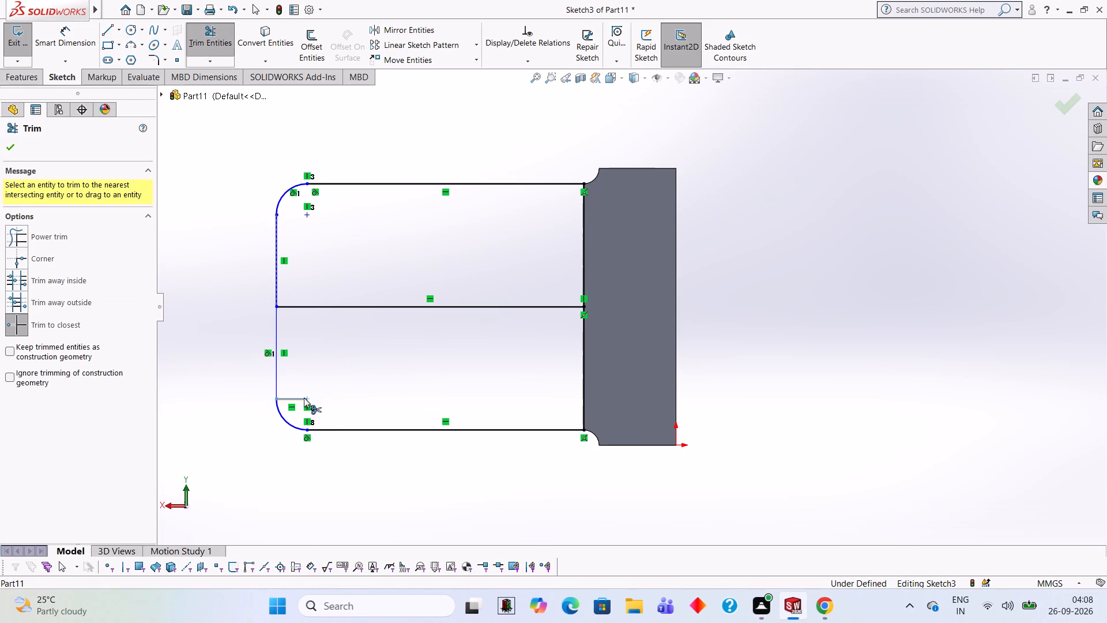
click(370, 305)
Extrude the rounded profile as a merged blind boss 15 mm deep, with the direction reversed to run along the block.
middle_drag(208, 262, 219, 268)
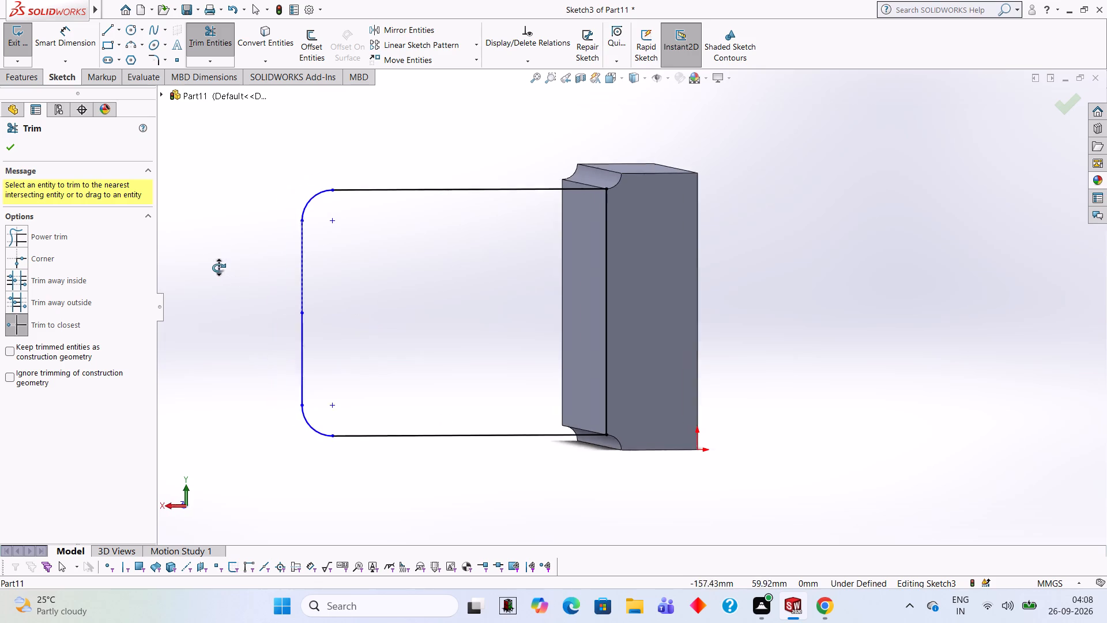
middle_drag(219, 268, 342, 225)
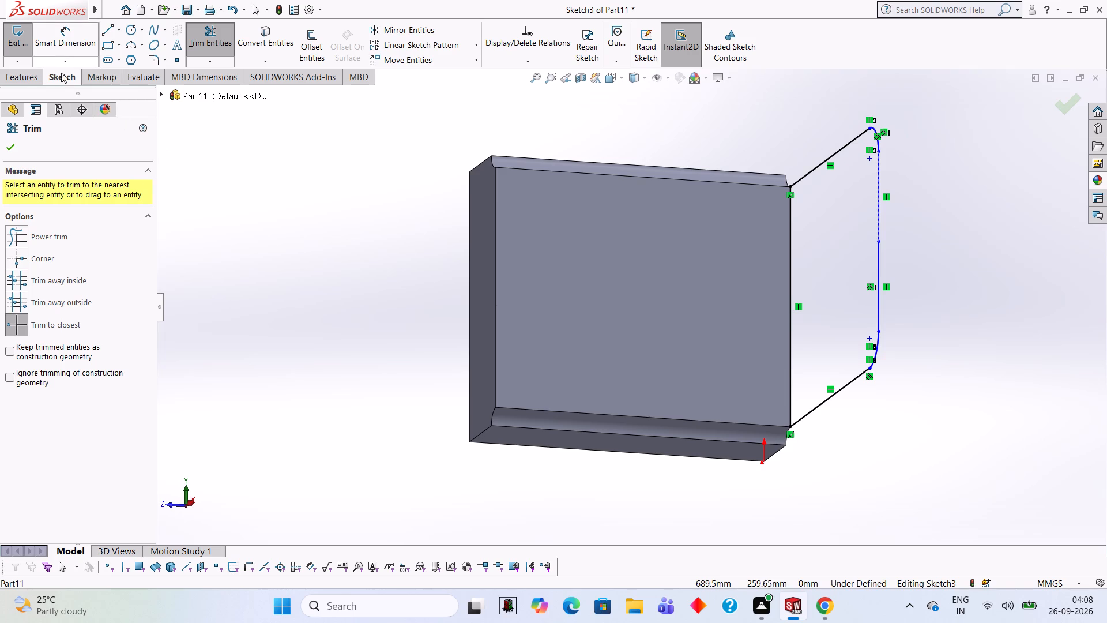
click(30, 77)
click(34, 42)
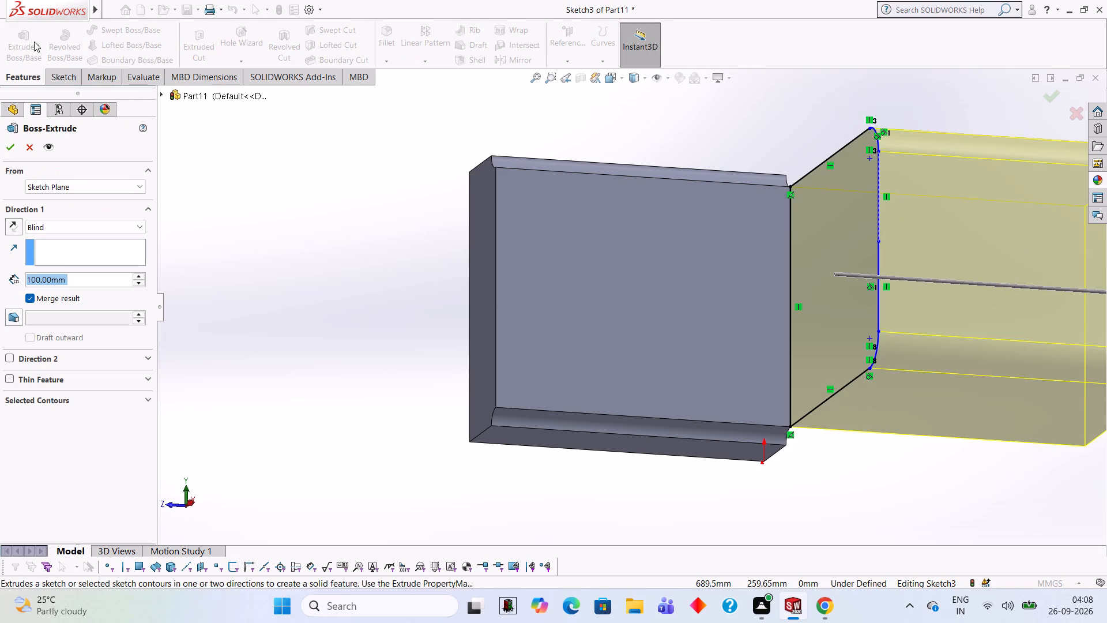
click(16, 230)
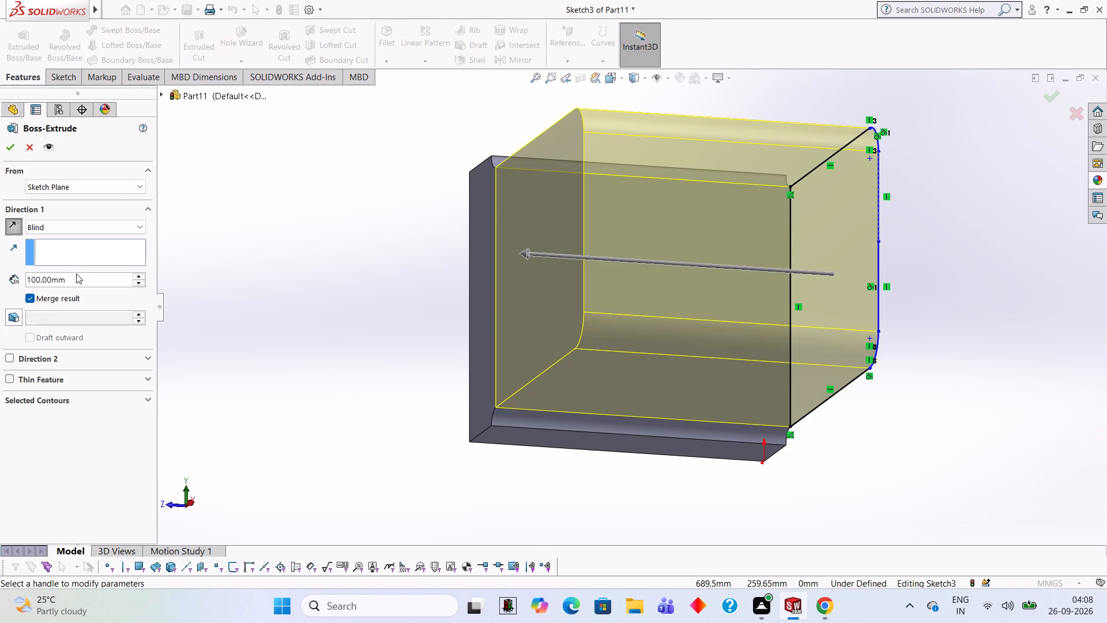
click(76, 273)
click(82, 278)
key(BackSpace)
key(BackSpace)
key(BackSpace)
key(BackSpace)
key(BackSpace)
key(BackSpace)
key(BackSpace)
key(BackSpace)
text(15)
key(Return)
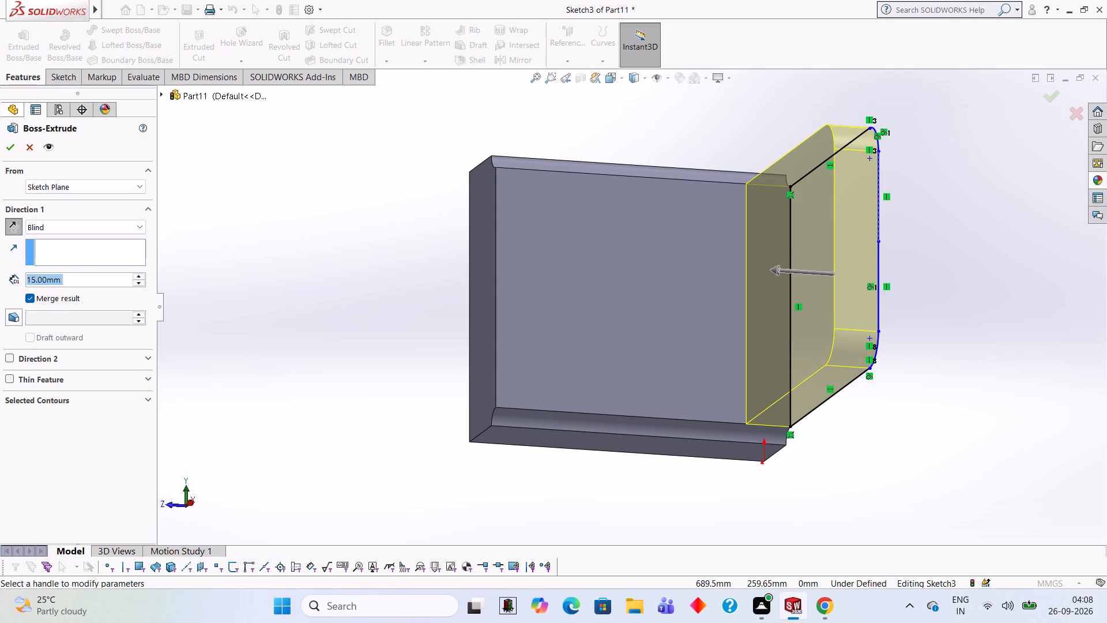
click(7, 149)
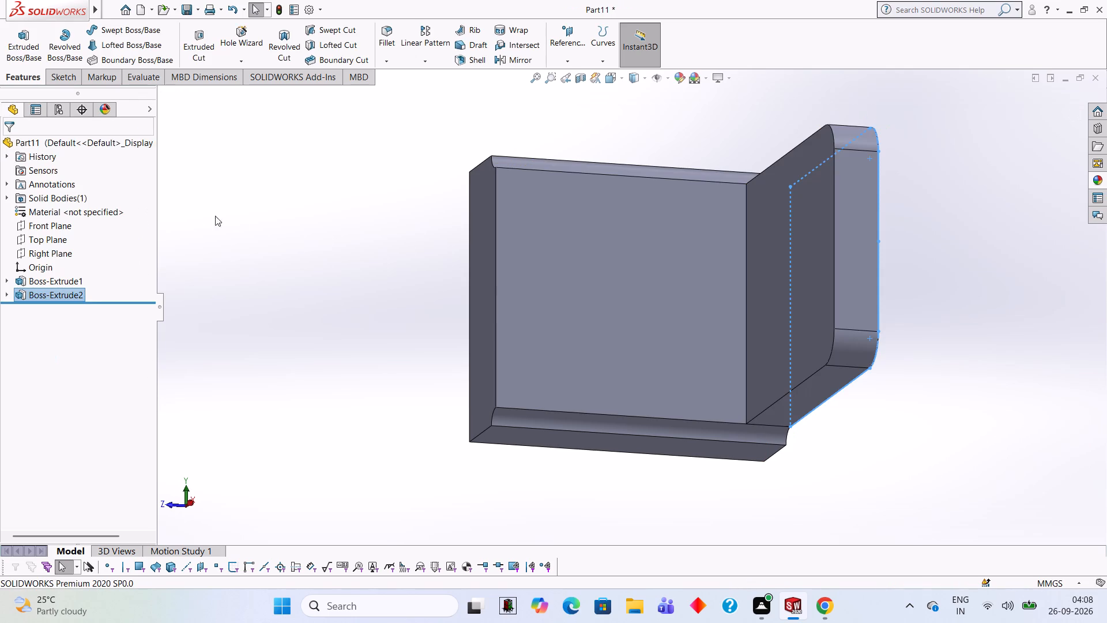
Open a sketch on the flat end face shared by the block and the rounded plate, and view it face-on.
click(237, 216)
middle_drag(298, 231, 297, 244)
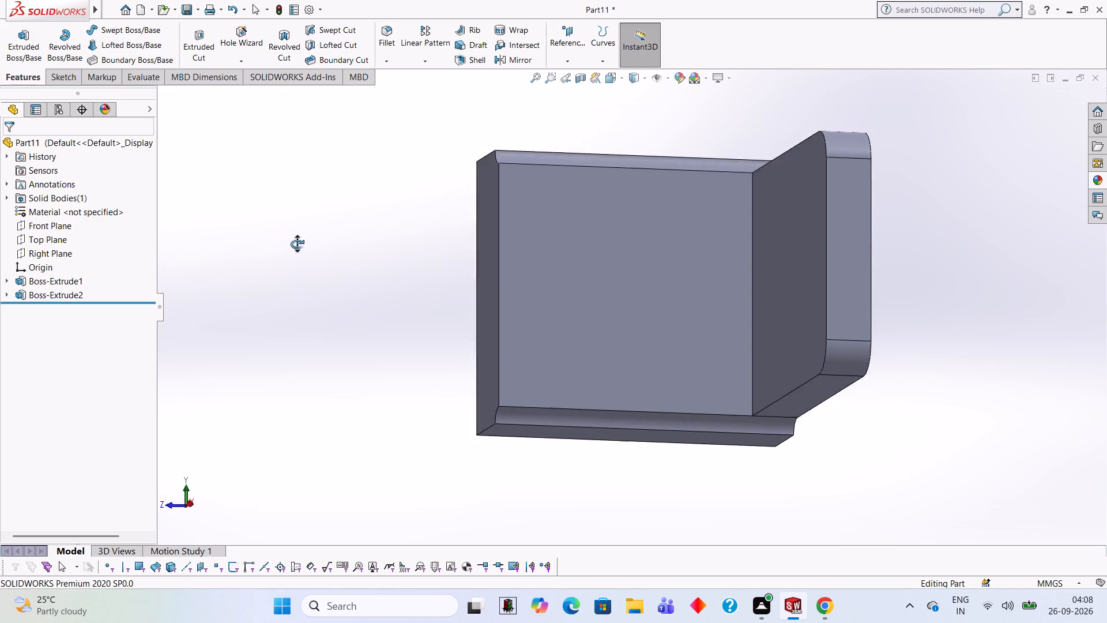
middle_drag(297, 244, 304, 254)
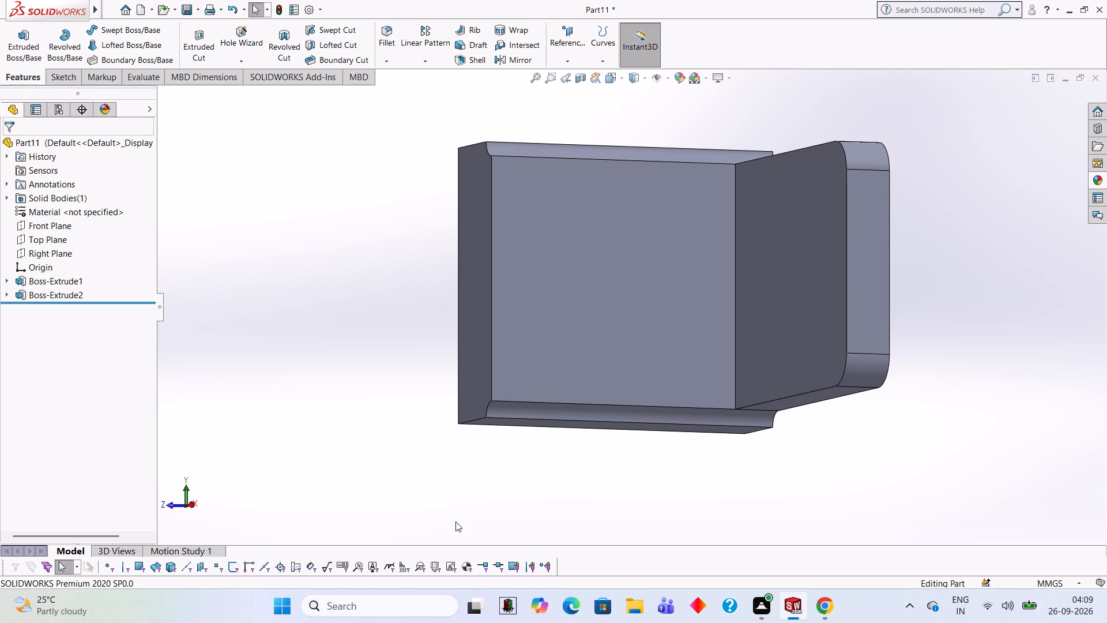
middle_drag(429, 295, 442, 317)
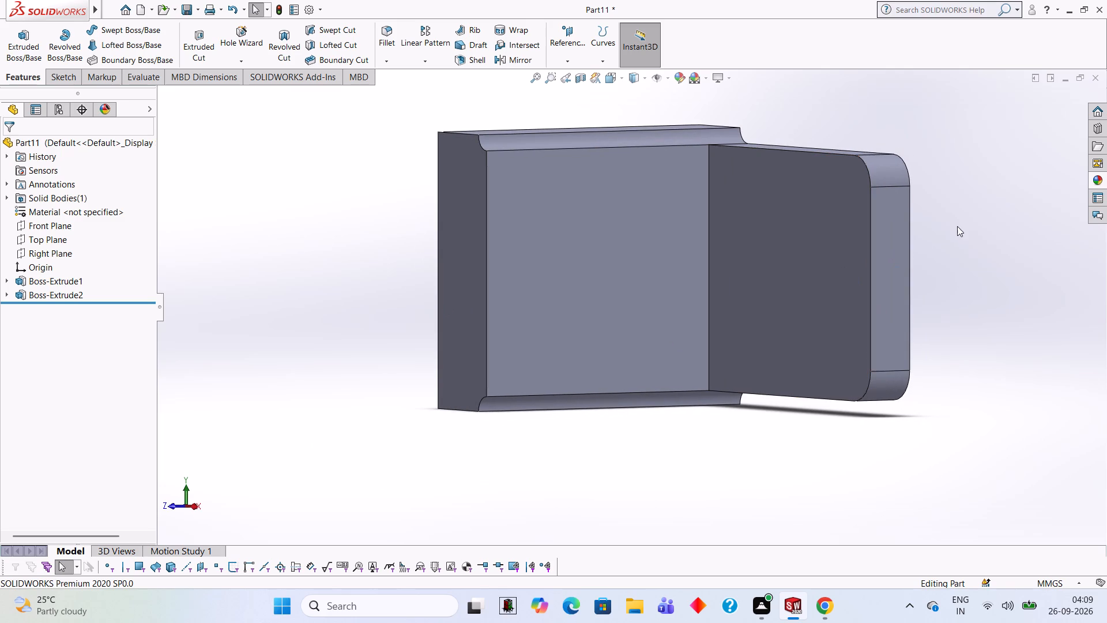
middle_drag(957, 226, 923, 217)
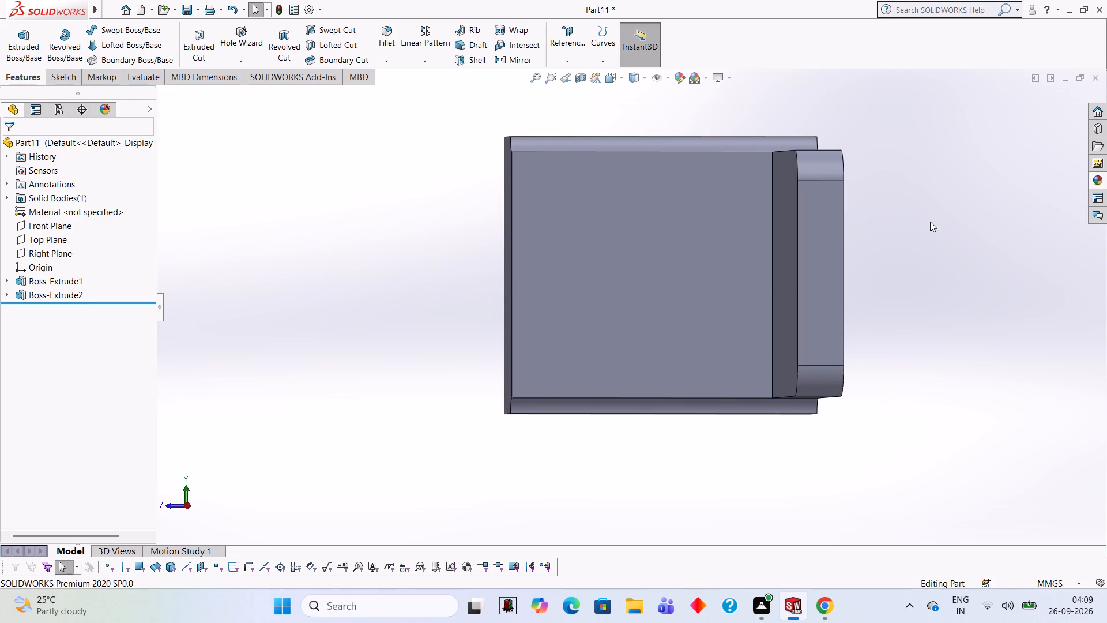
middle_drag(930, 222, 810, 231)
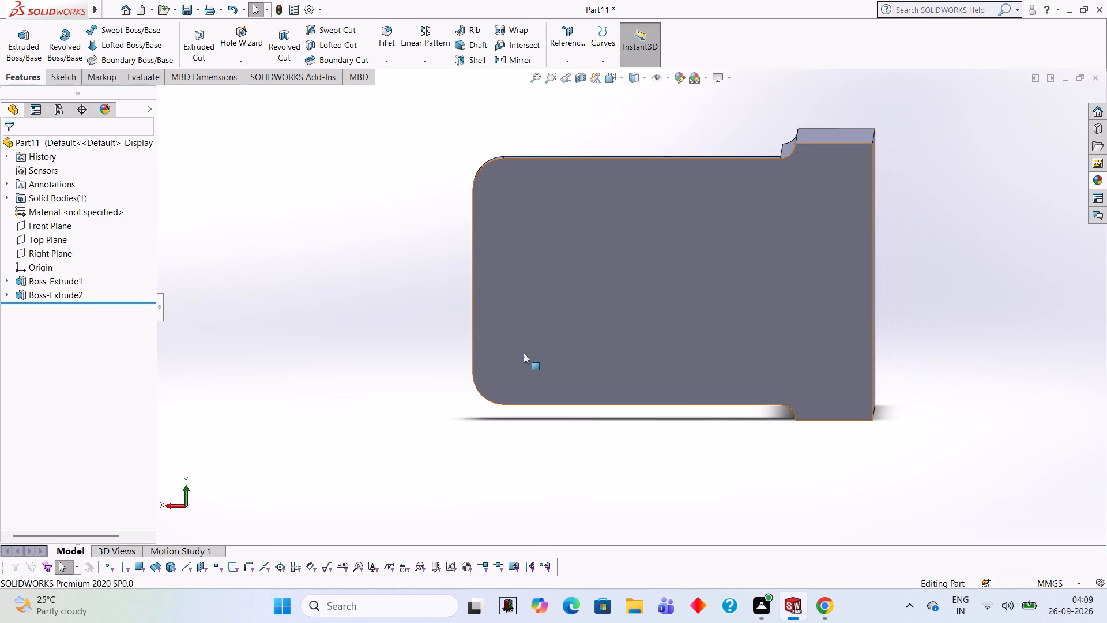
click(577, 280)
click(628, 249)
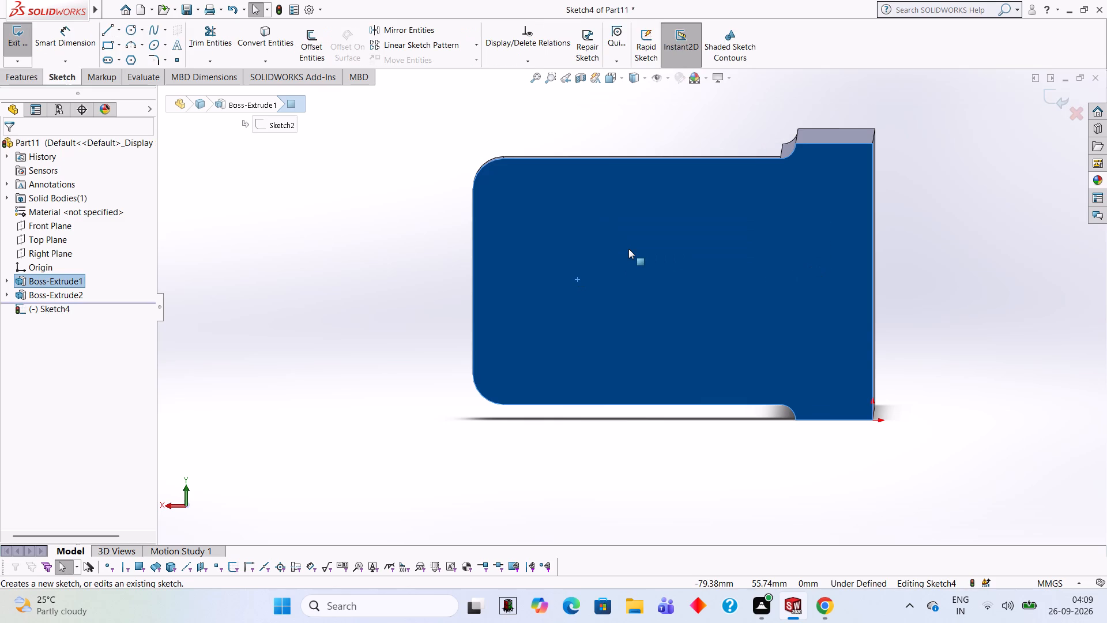
key(ctrl+8)
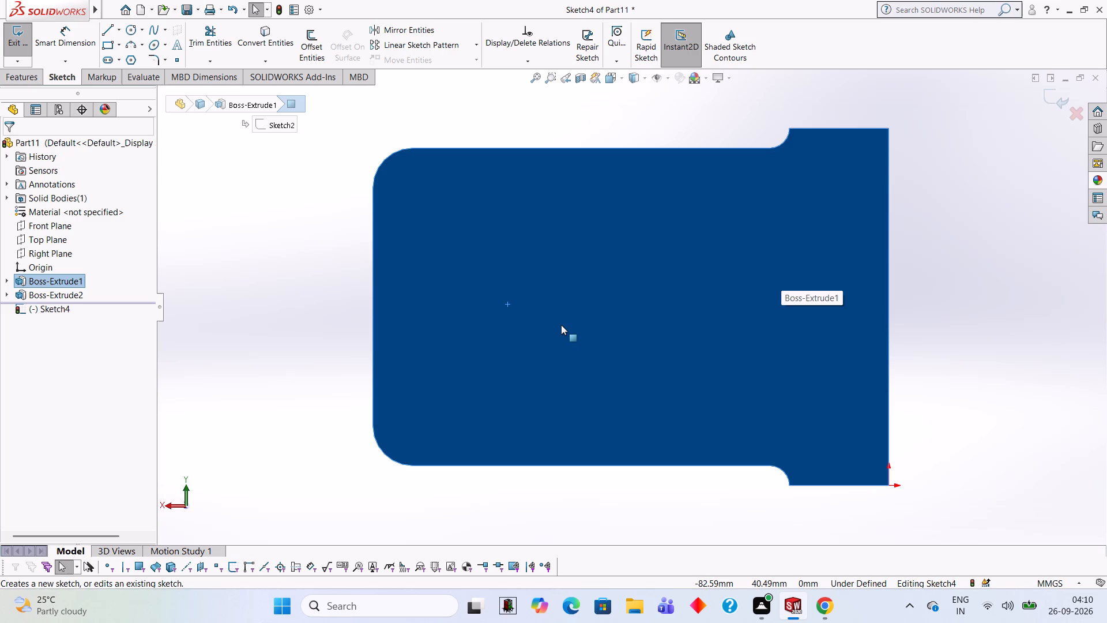
Draw a 25 mm horizontal line inward from the midpoint of the plate's outer vertical edge.
click(109, 30)
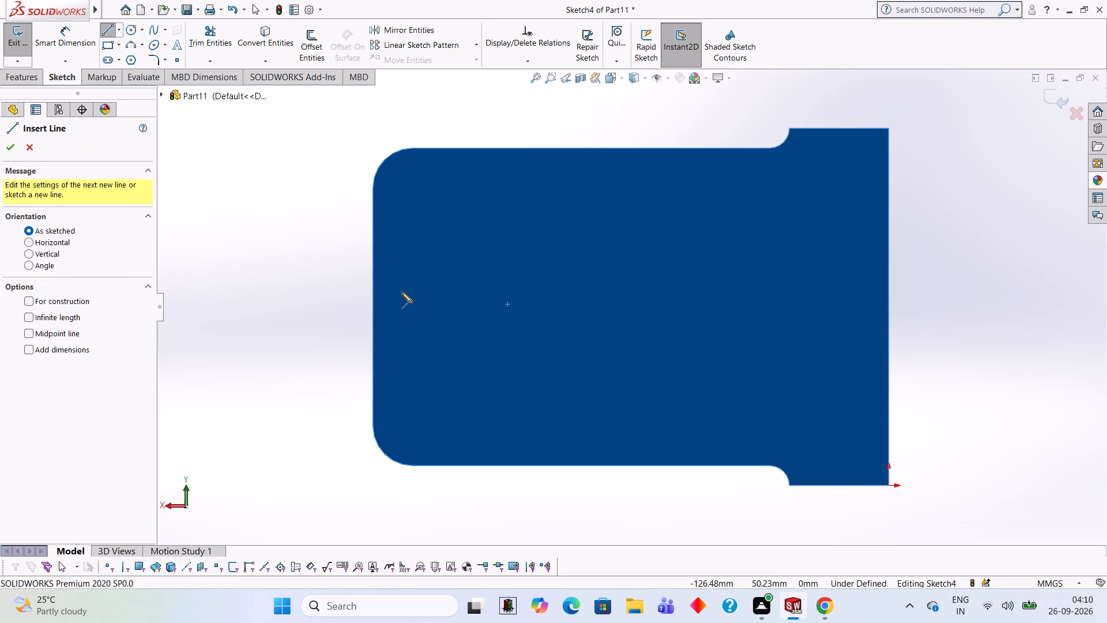
click(371, 306)
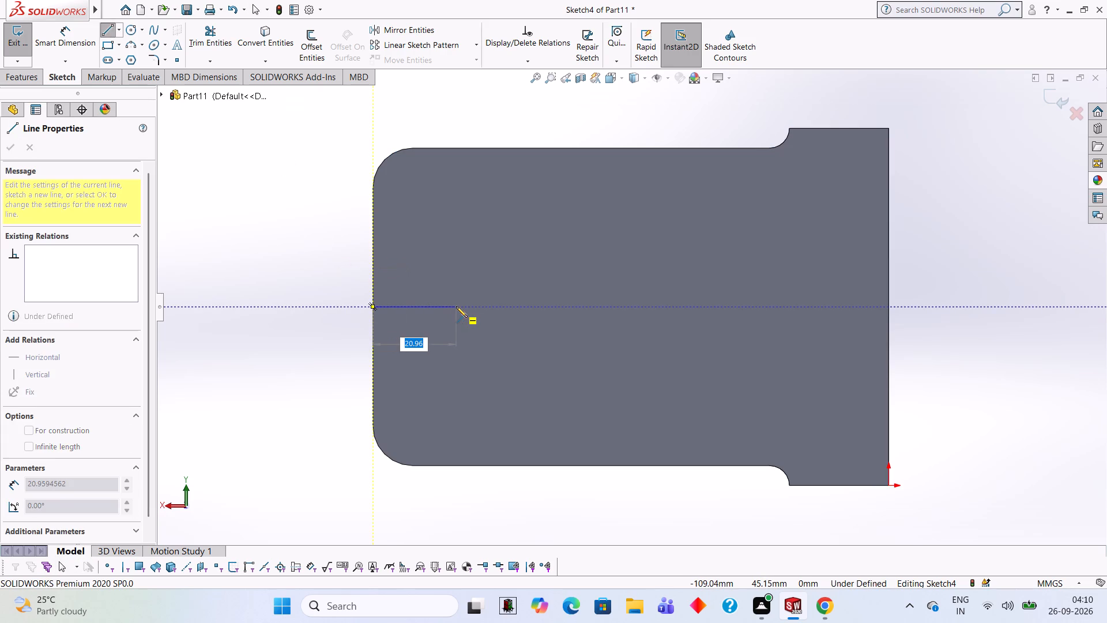
text(25)
key(Return)
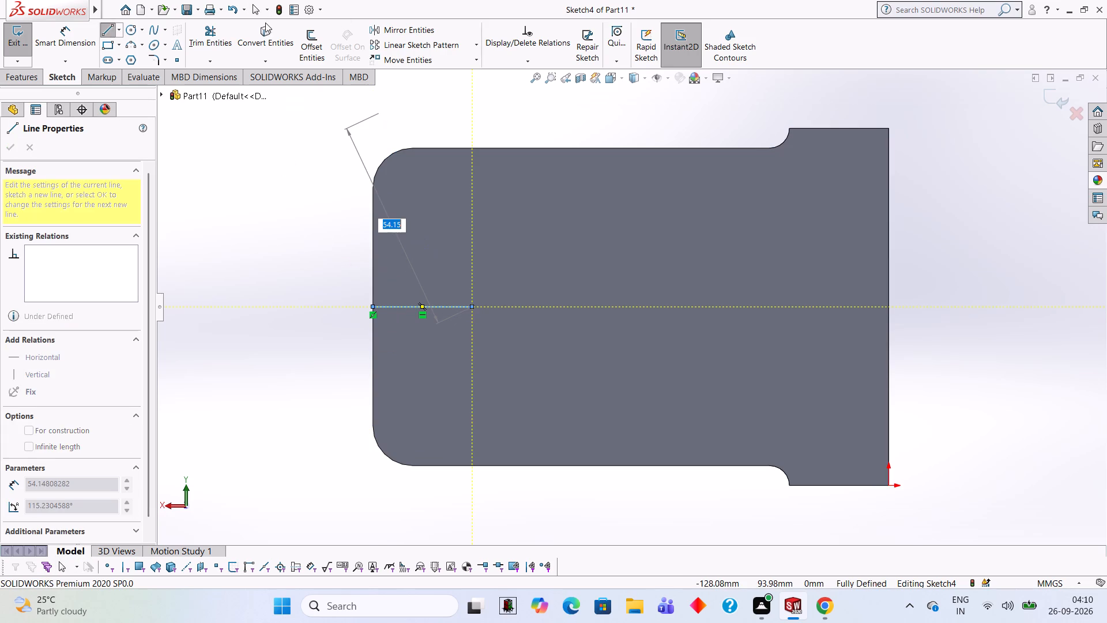
Draw a circle of 12 mm radius centred on the inner end of the 25 mm line.
click(135, 28)
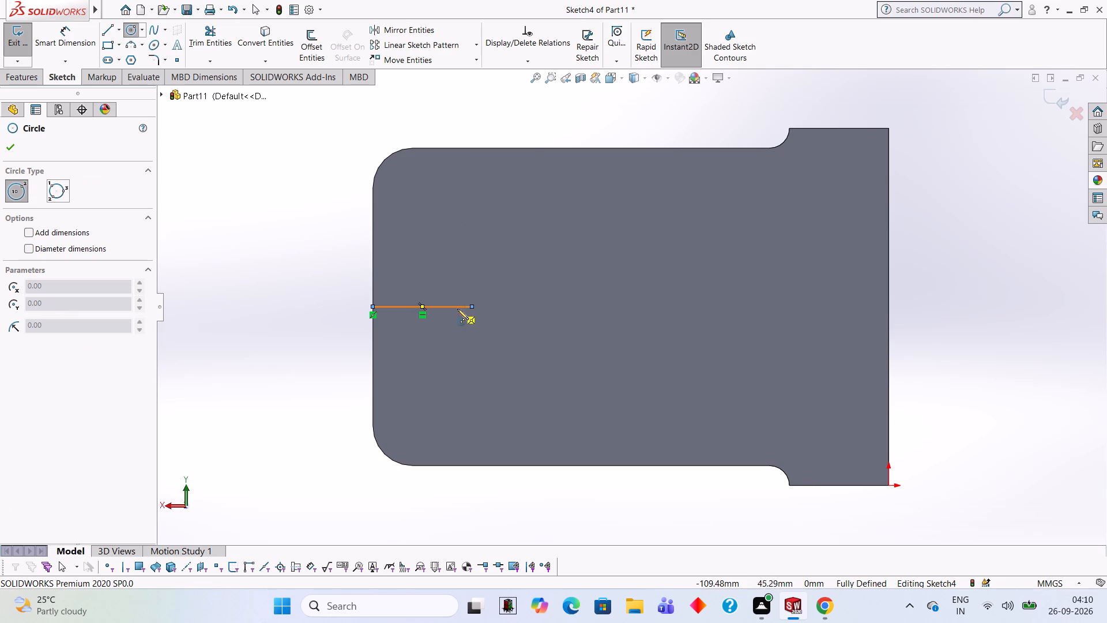
click(471, 307)
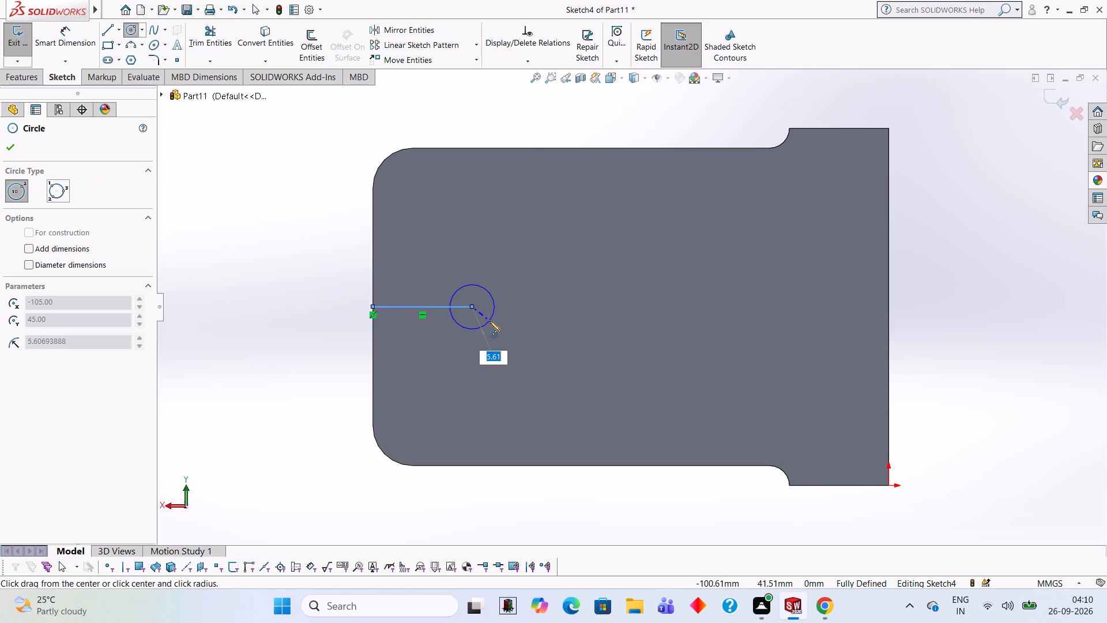
text(12)
key(Return)
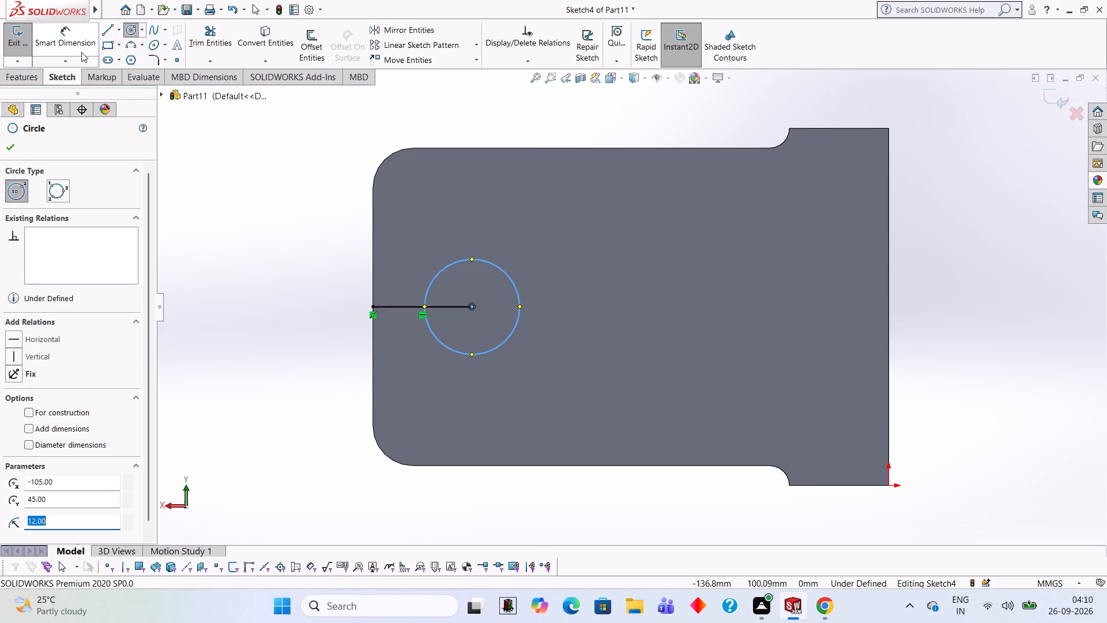
Connect the circle's top and bottom points to the plate's outer edge with 25 mm horizontal lines joined by a 24 mm vertical line.
click(114, 27)
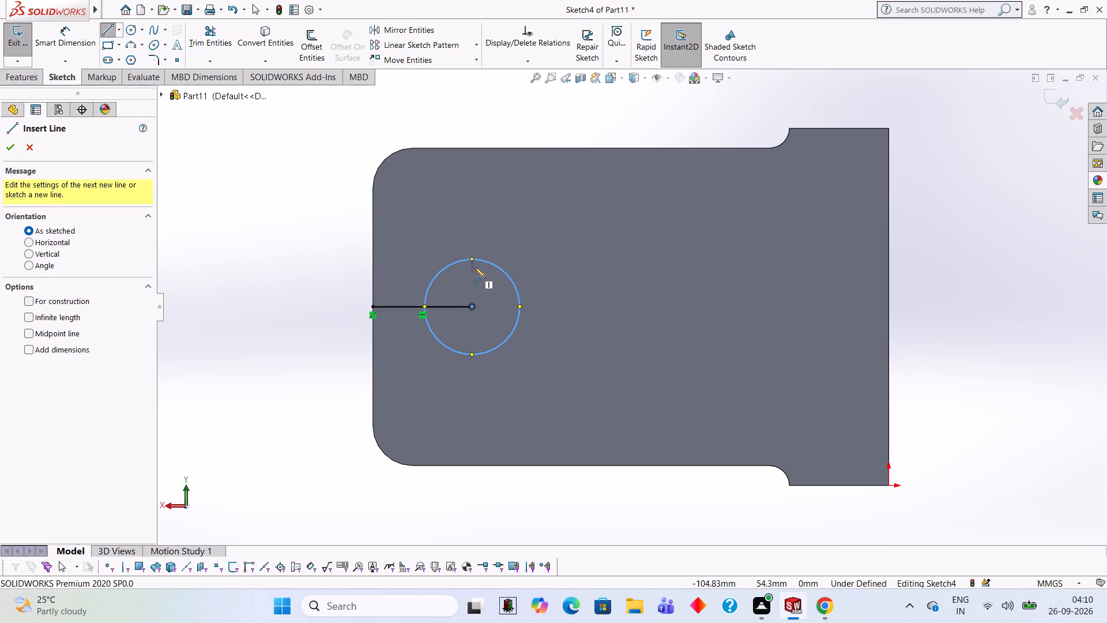
click(472, 258)
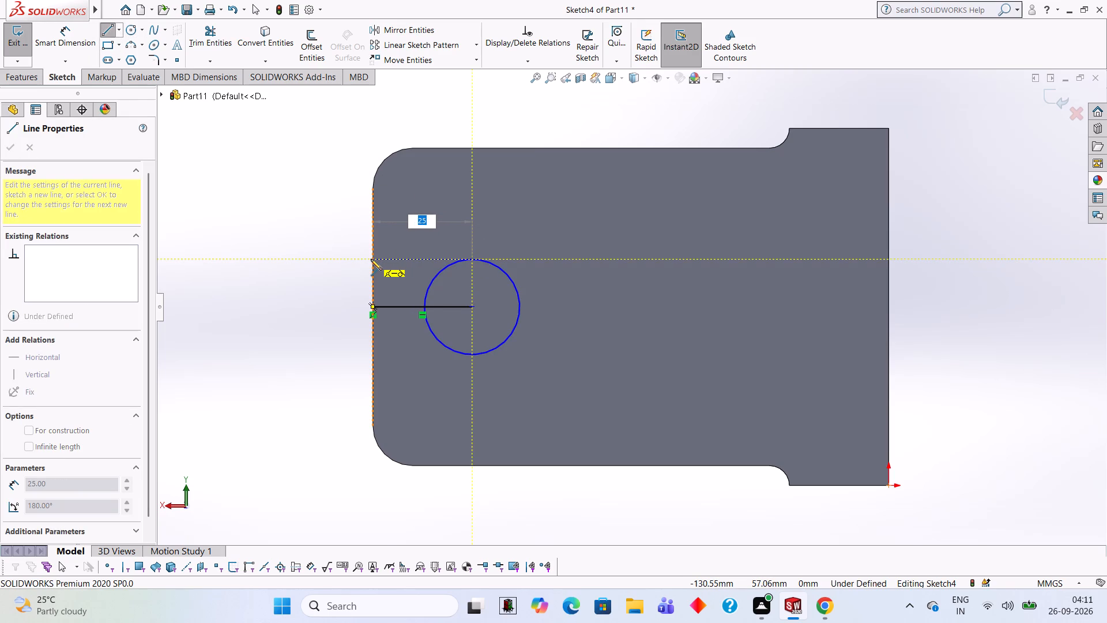
click(372, 259)
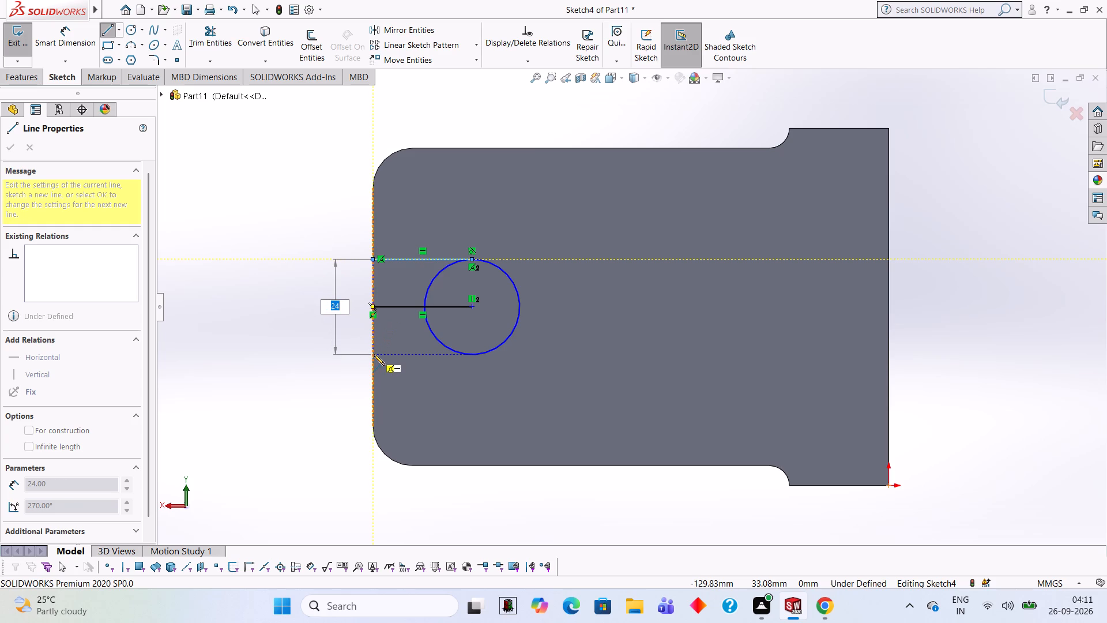
click(372, 354)
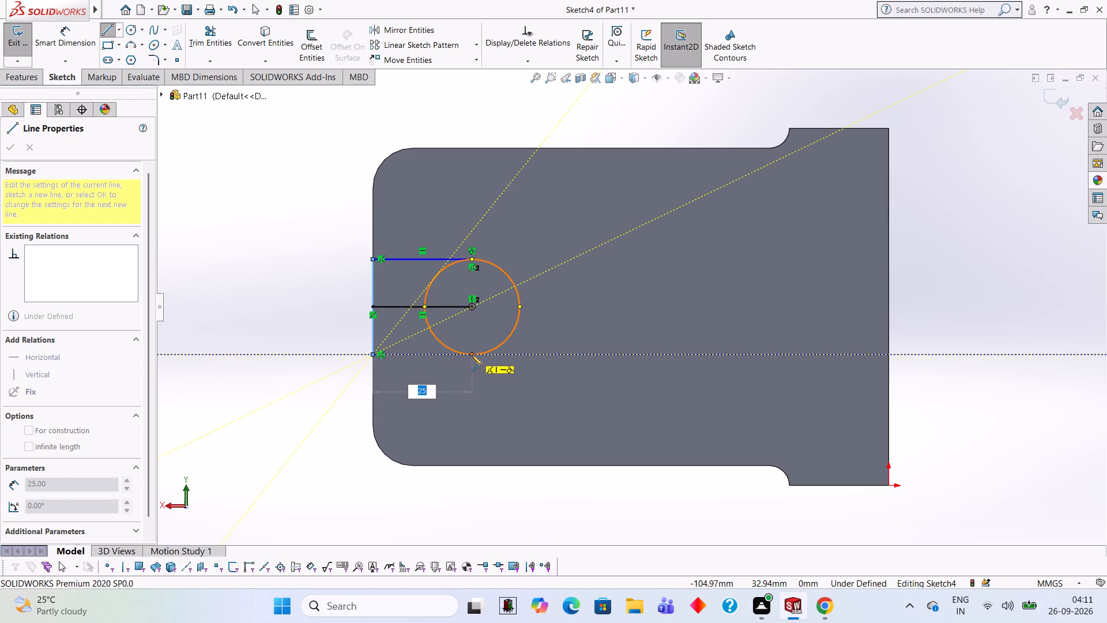
click(471, 355)
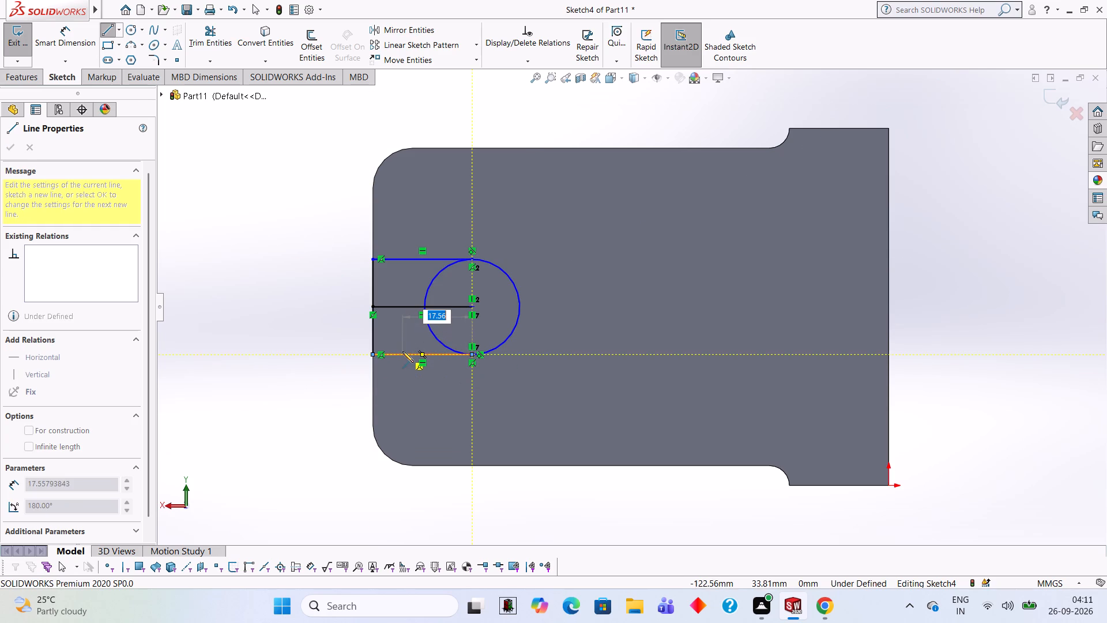
key(Escape)
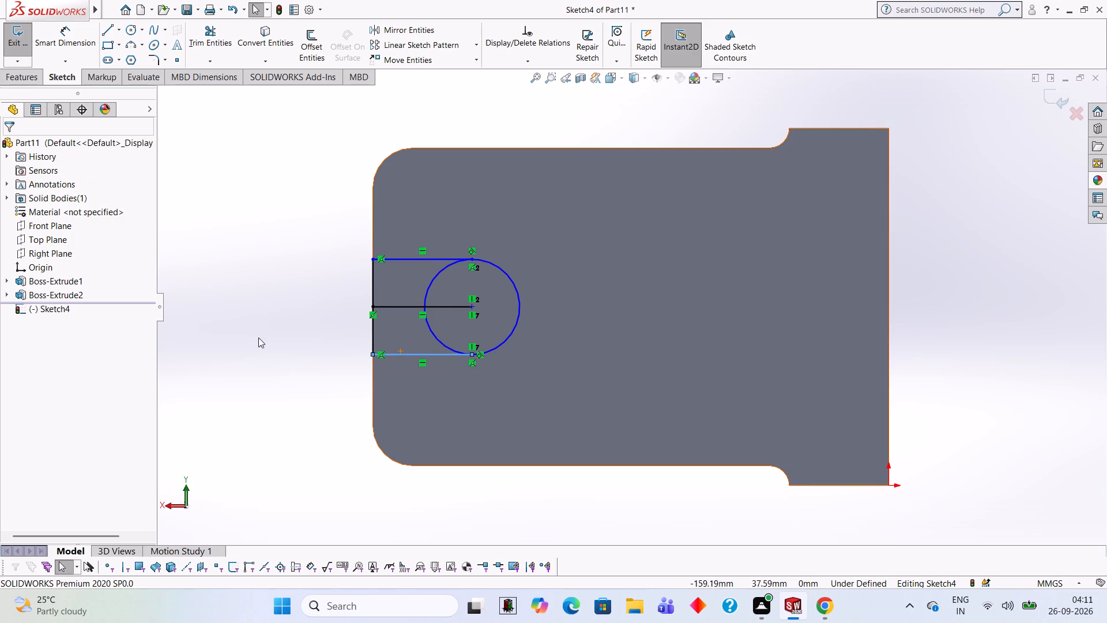
Trim away the horizontal centre line and the half of the circle facing the plate's outer edge, leaving a U-shaped slot outline.
click(206, 60)
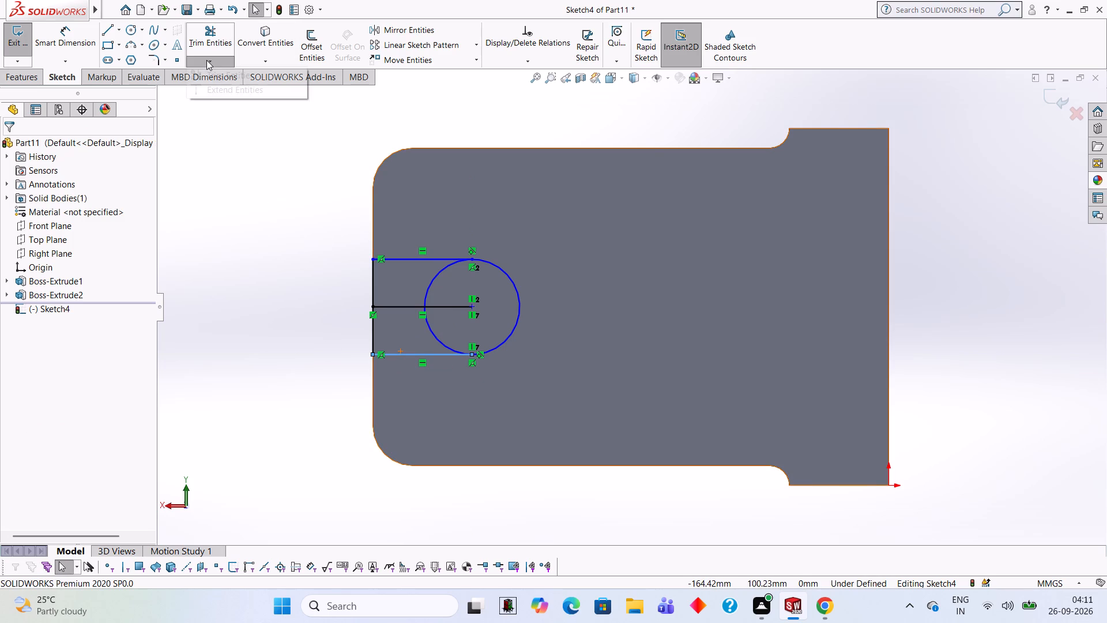
click(210, 50)
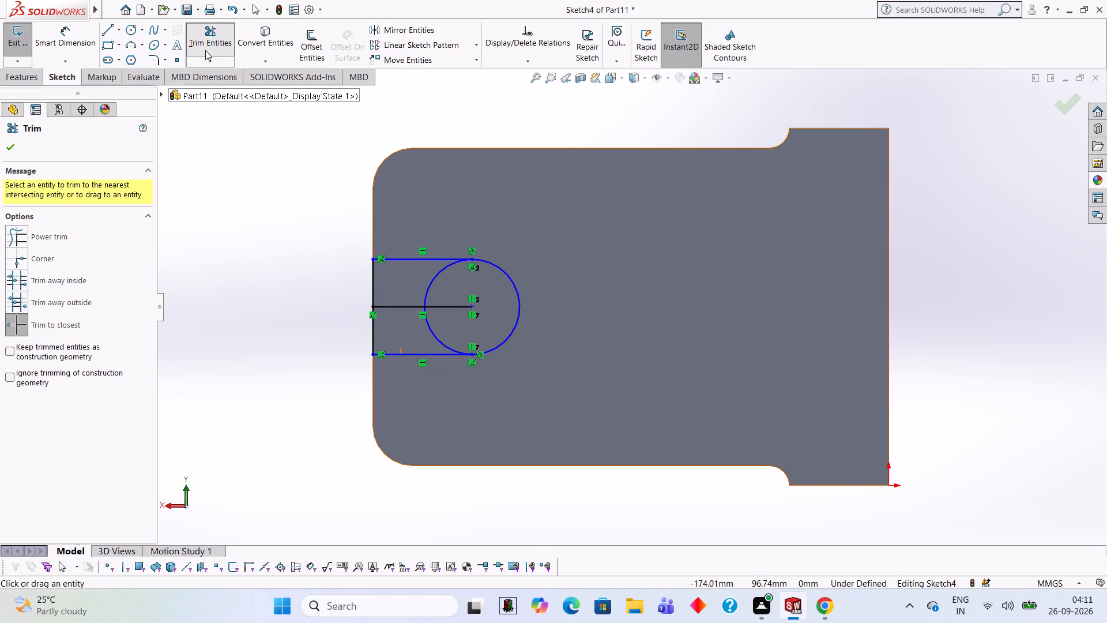
click(411, 307)
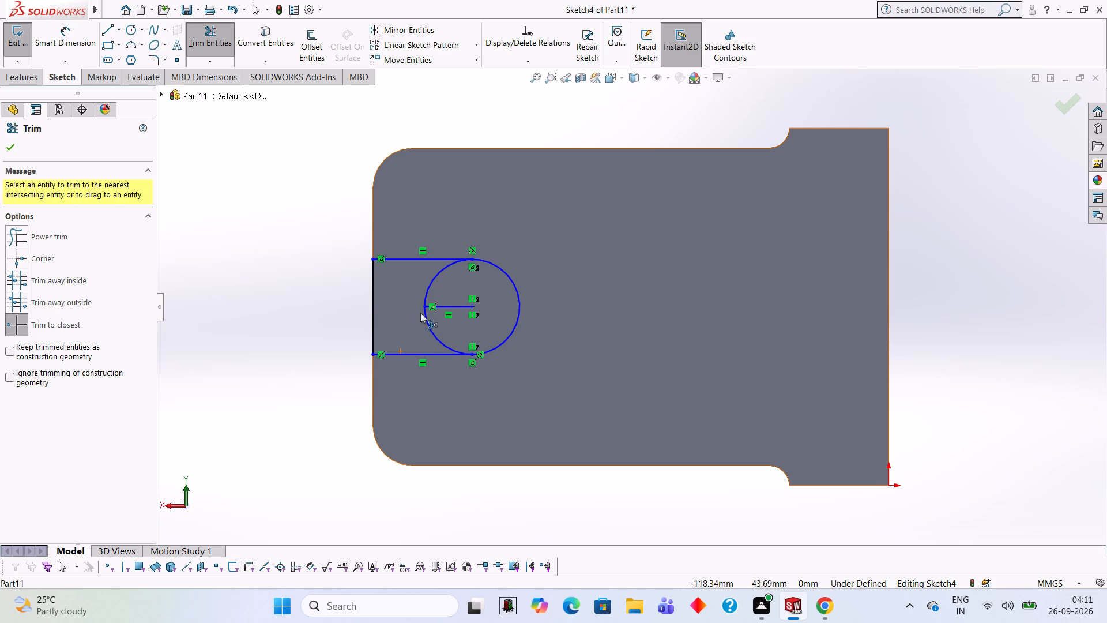
click(428, 317)
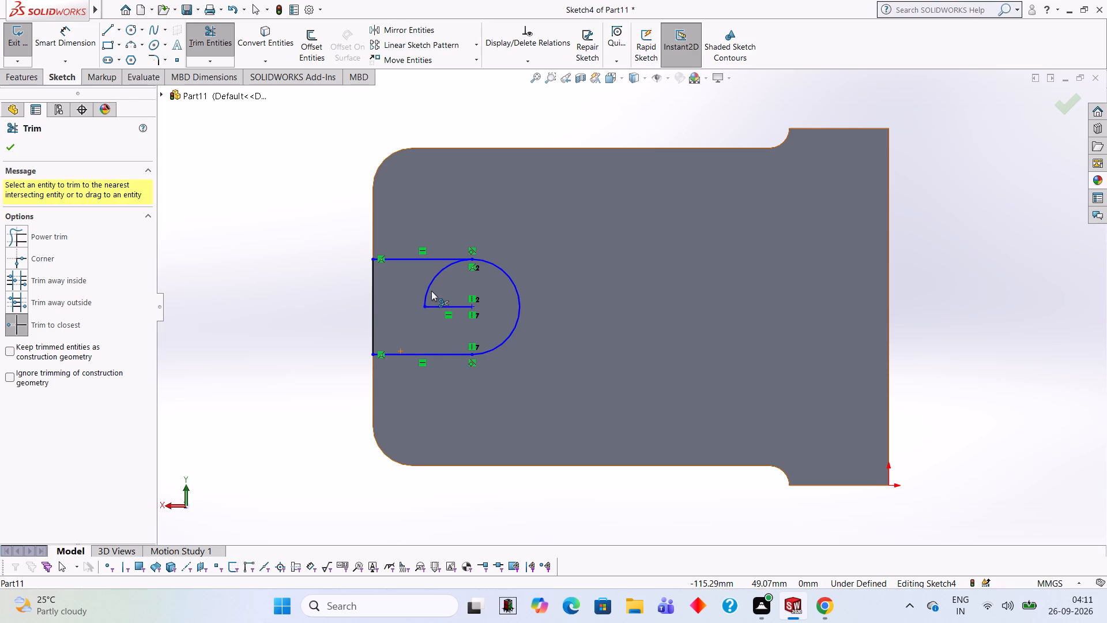
click(428, 290)
click(437, 308)
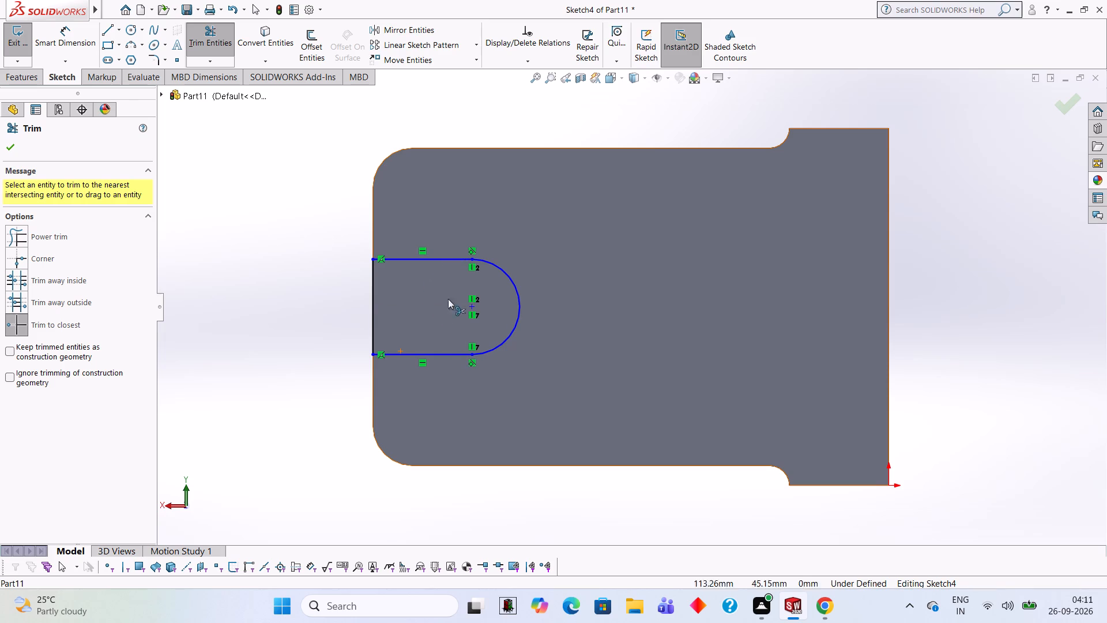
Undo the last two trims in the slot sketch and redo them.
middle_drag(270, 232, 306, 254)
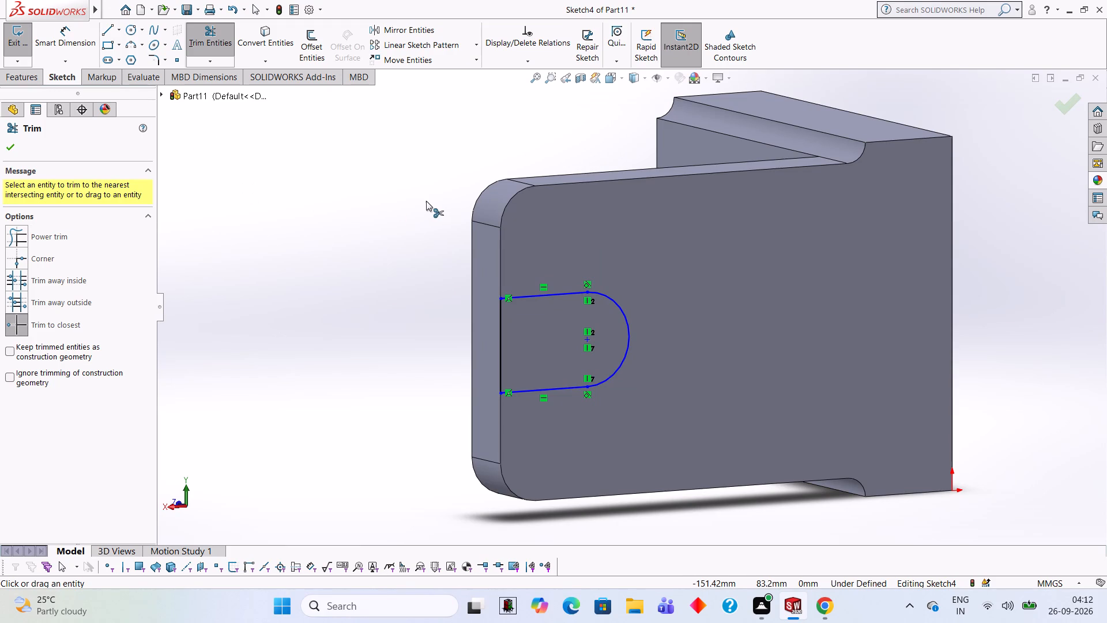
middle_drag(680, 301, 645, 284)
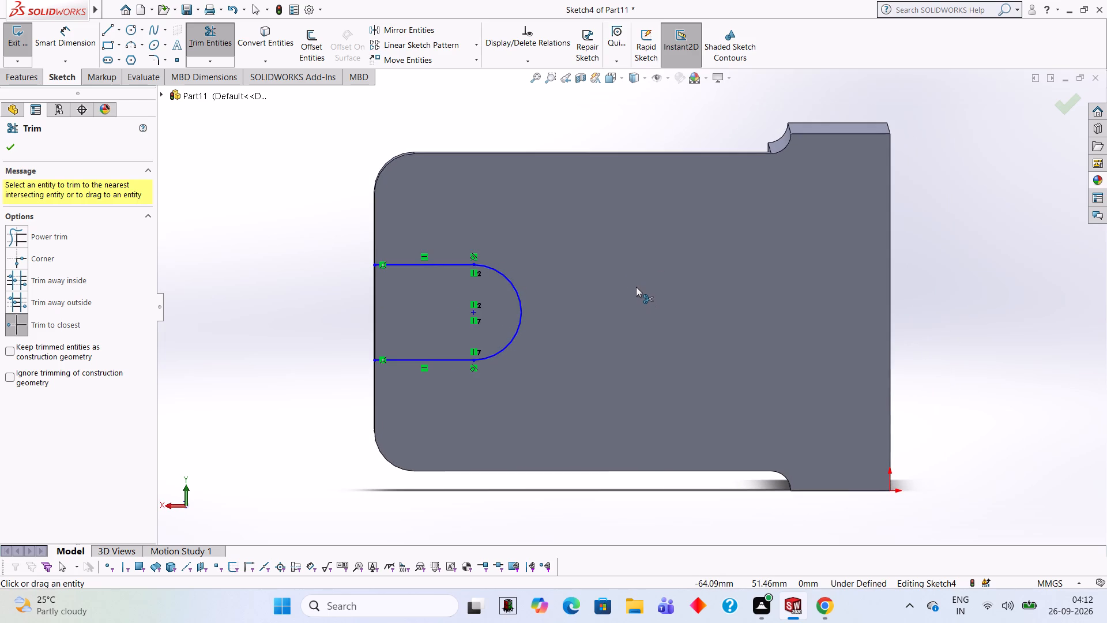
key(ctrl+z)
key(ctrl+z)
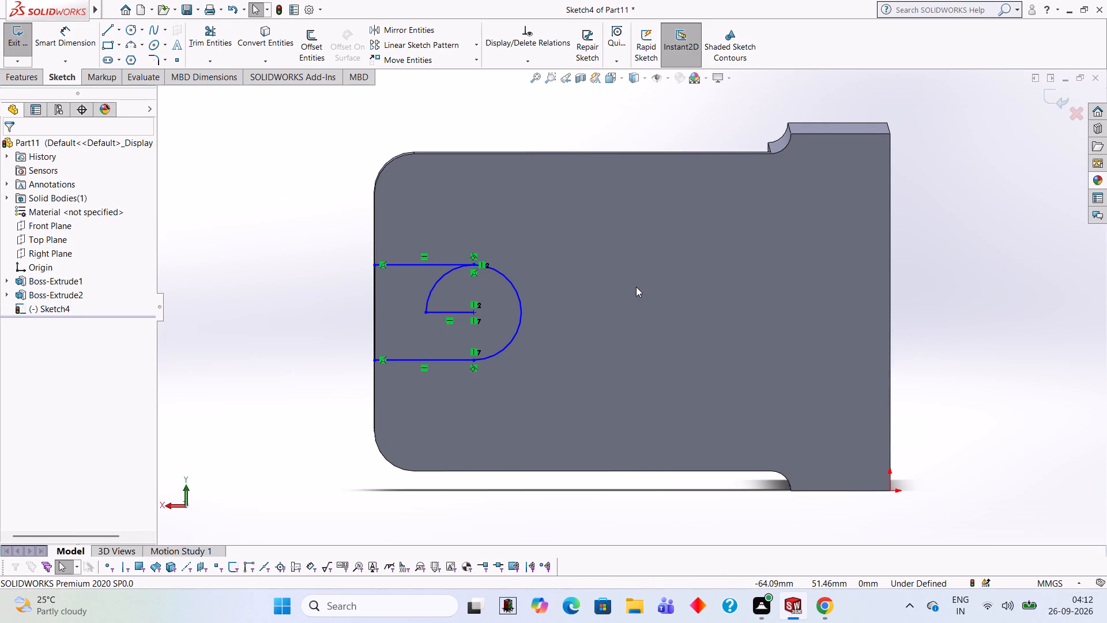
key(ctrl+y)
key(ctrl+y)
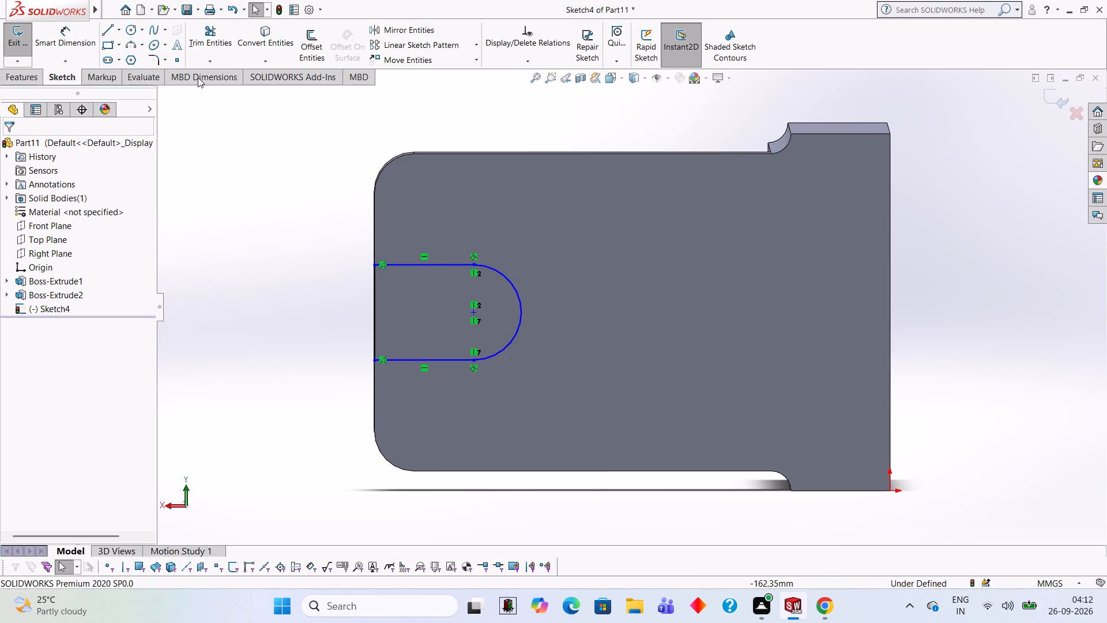
Trim away the two 25 mm horizontal lines joining the semicircle to the plate's outer edge.
click(201, 42)
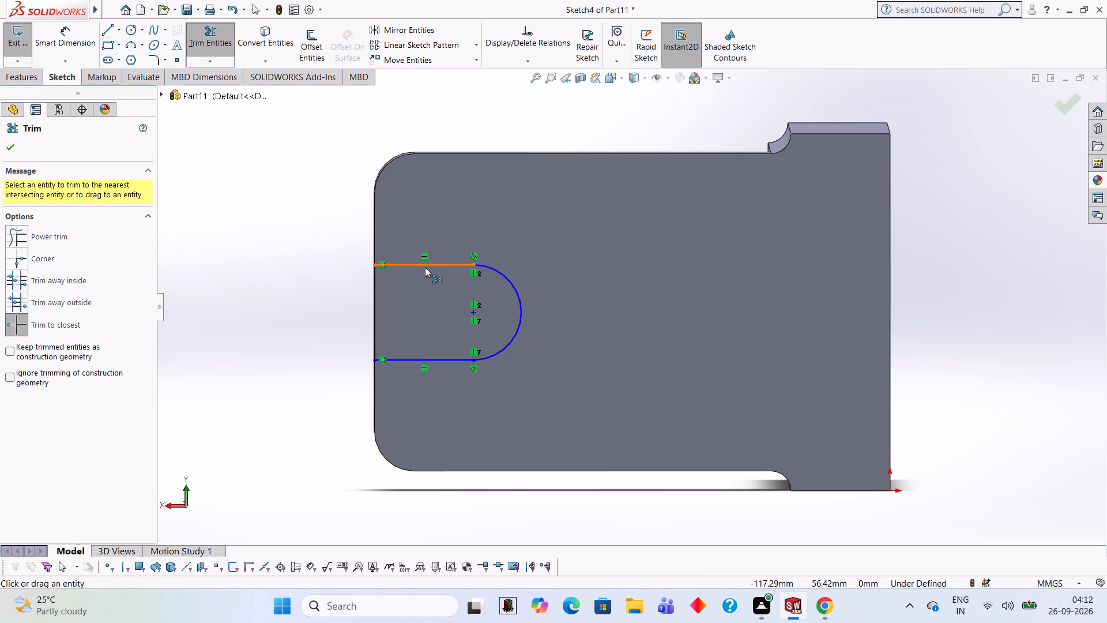
click(424, 267)
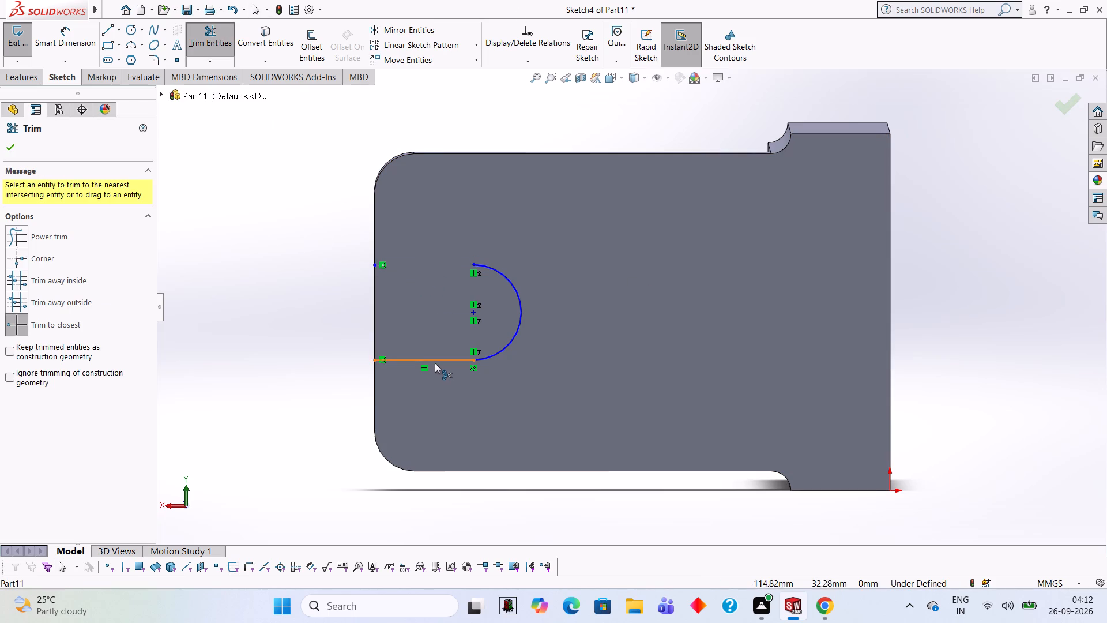
click(435, 363)
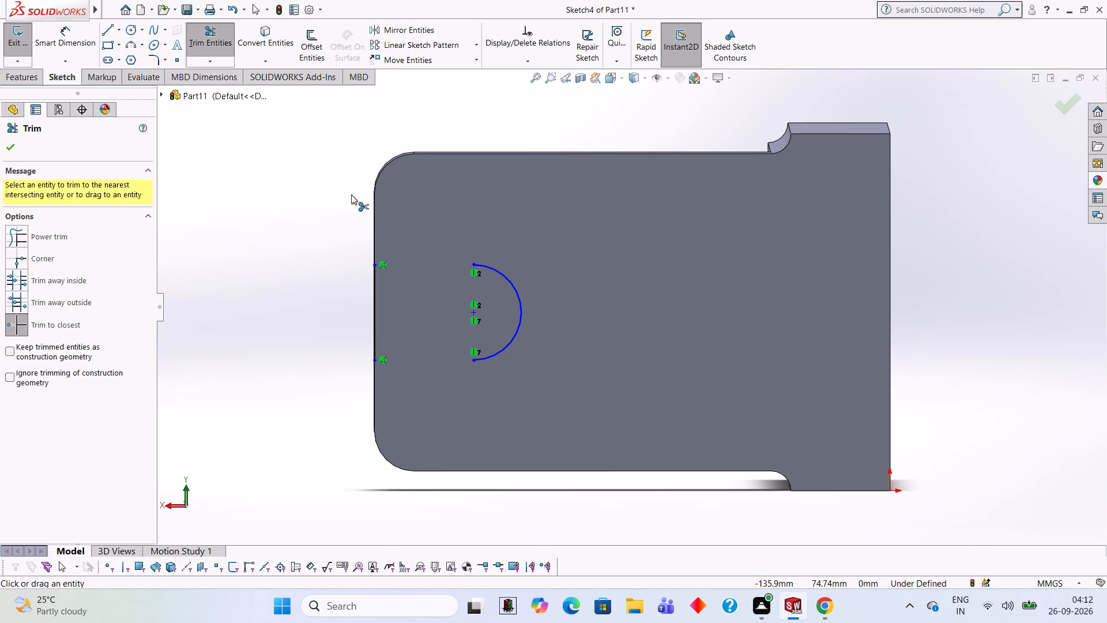
Draw a 25 mm vertical line down from the plate's upper edge, in line with the arc's ends, and a 25 mm horizontal line to the outer edge.
click(110, 28)
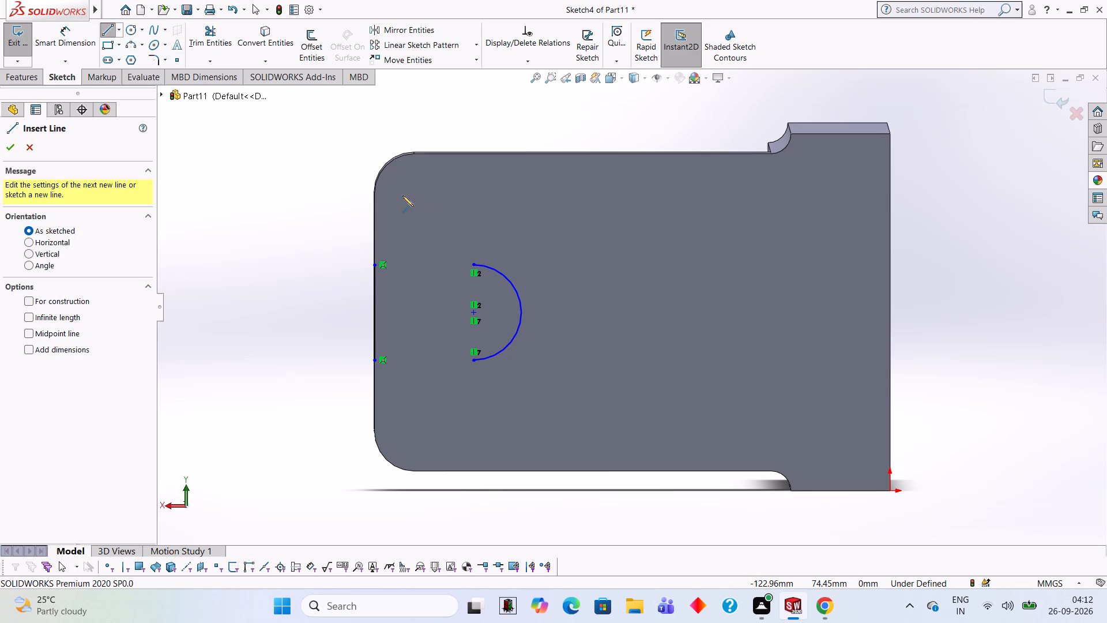
click(473, 155)
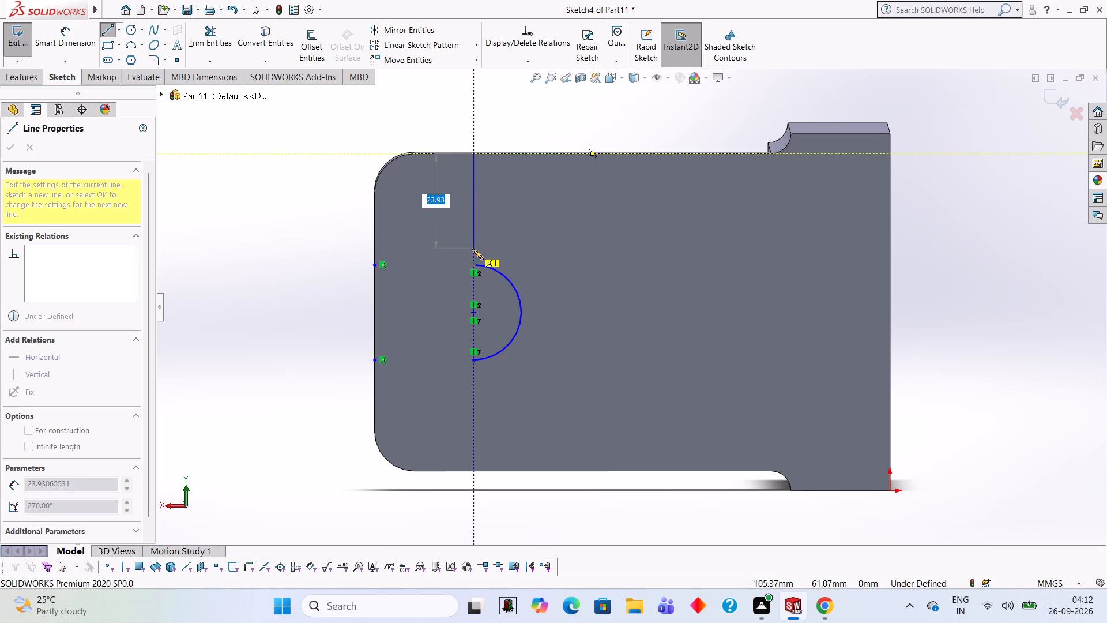
text(25)
key(Return)
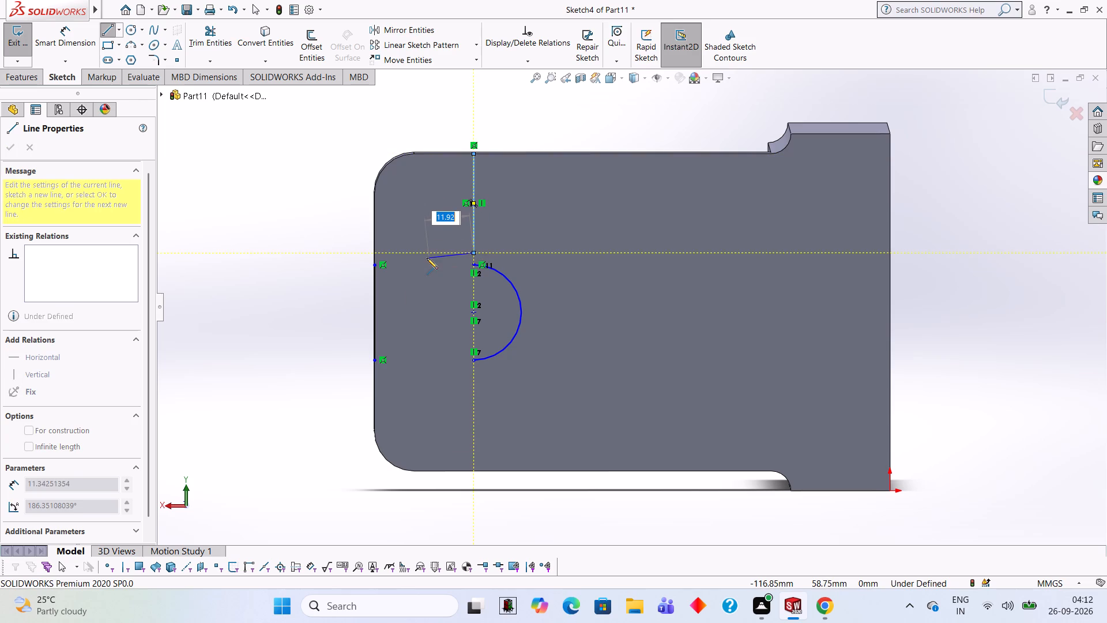
click(372, 250)
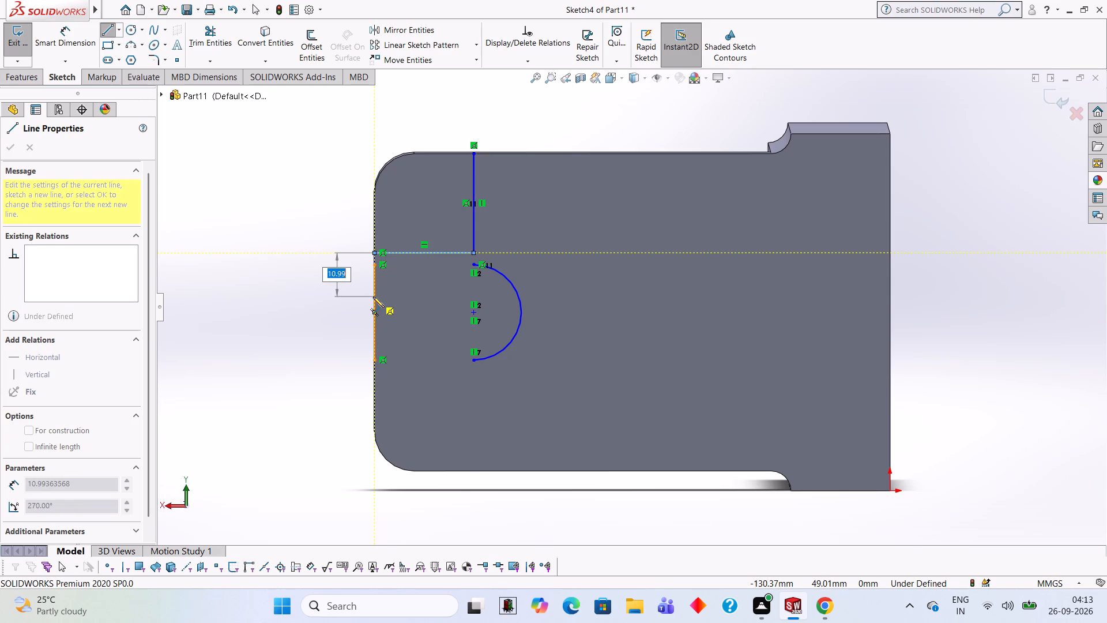
key(Escape)
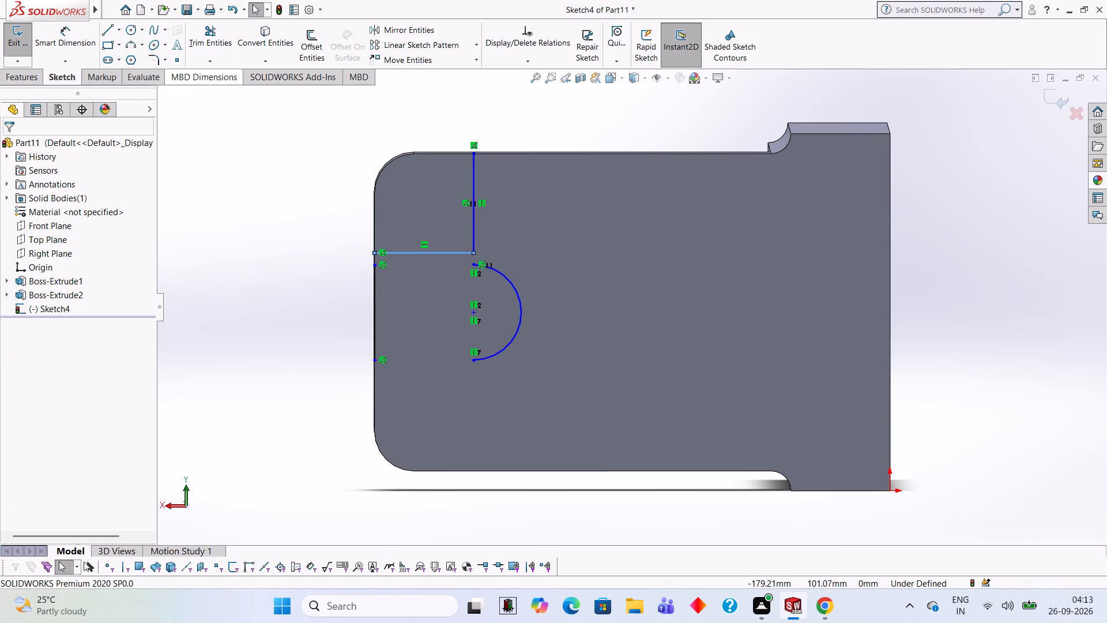
Draw a 25 mm vertical line up from the plate's lower edge, in line with the arc's ends, and a 25 mm horizontal line to the outer edge.
click(110, 29)
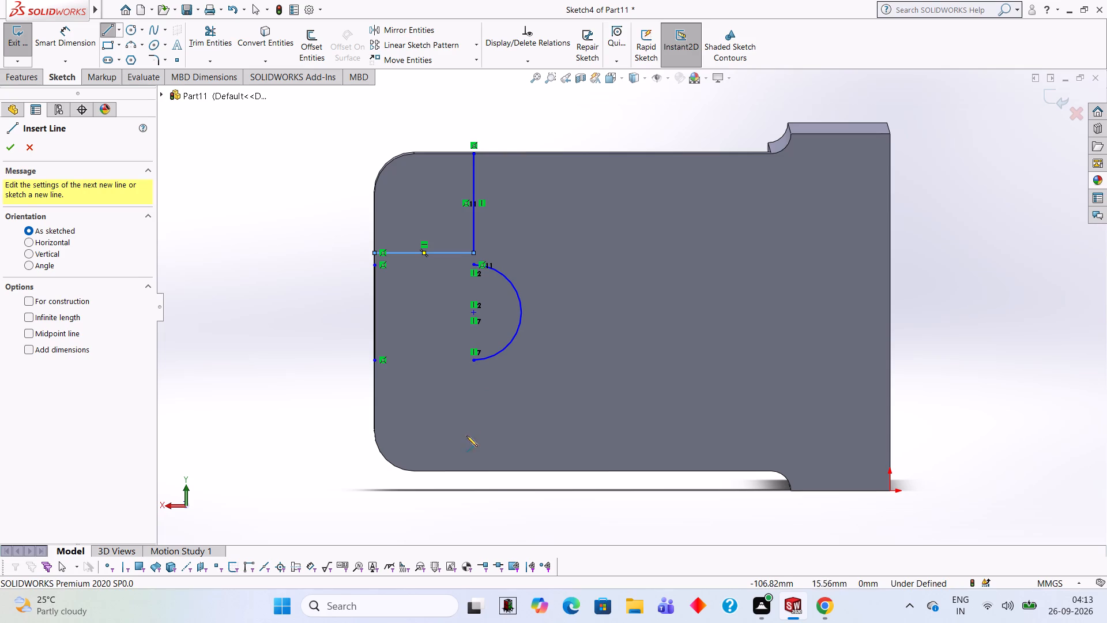
click(473, 471)
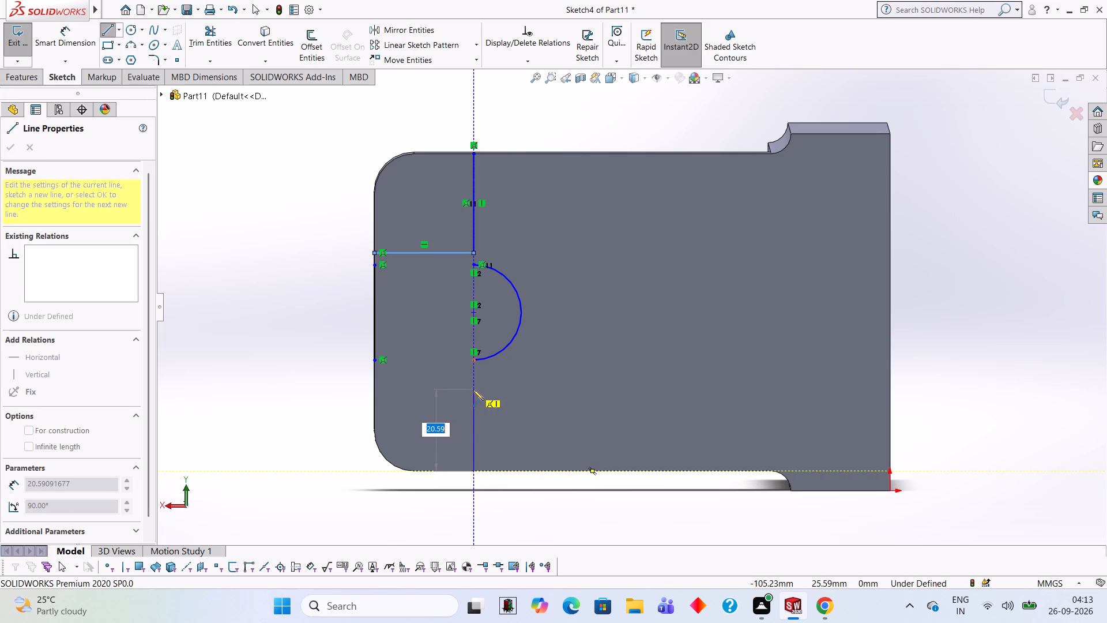
text(25)
key(Return)
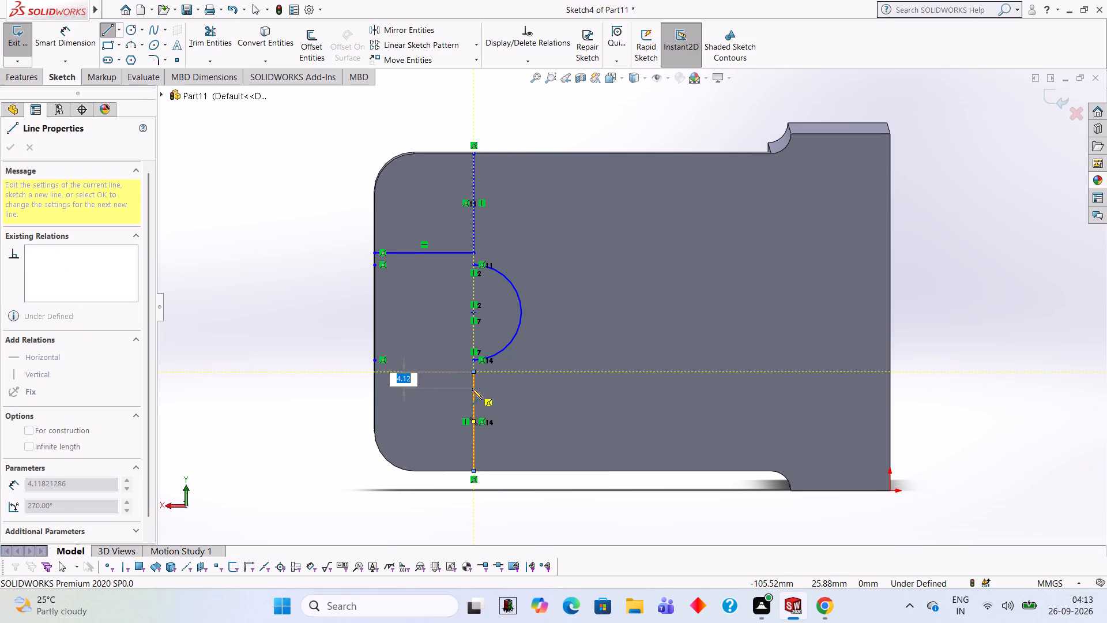
click(372, 371)
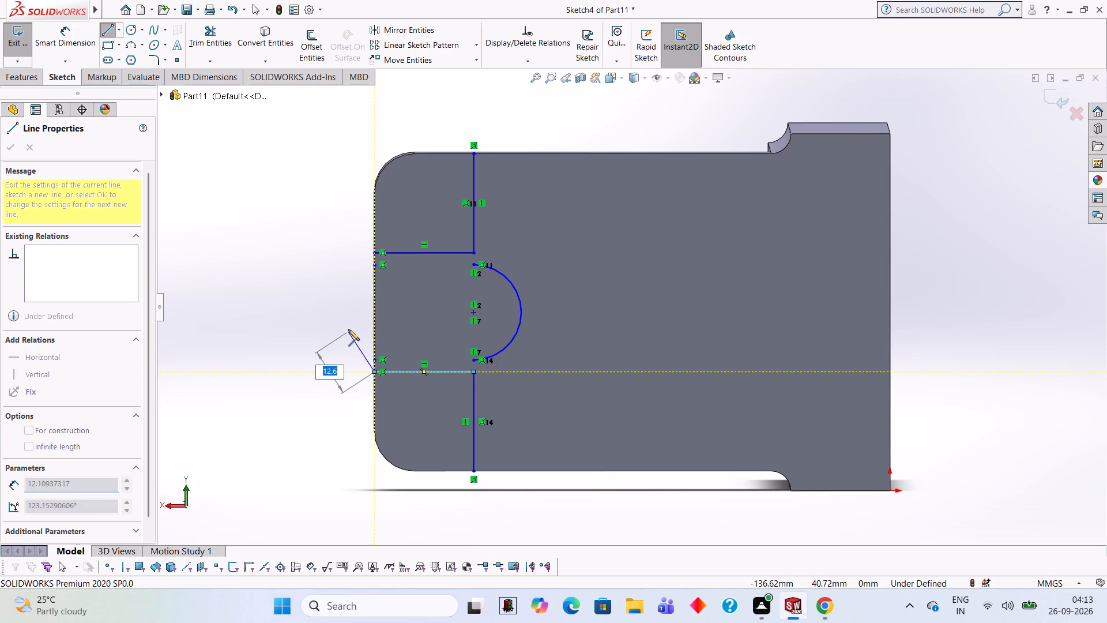
key(Escape)
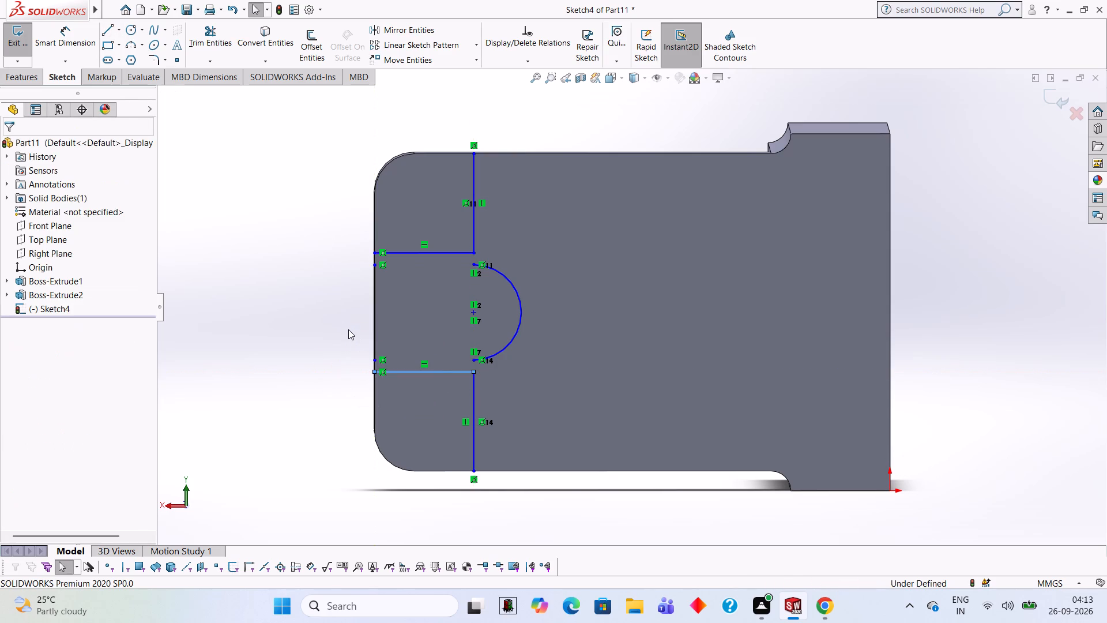
Join each end of the semicircle to the nearest horizontal line's inner corner with a 3 mm vertical line.
scroll(555, 241, down, 1)
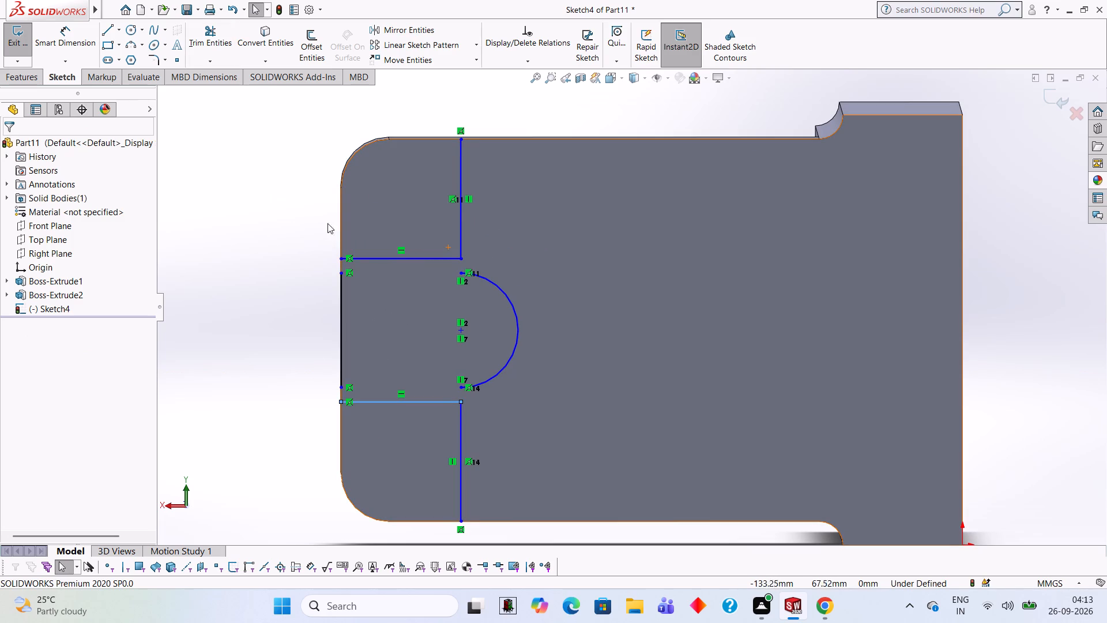
click(114, 28)
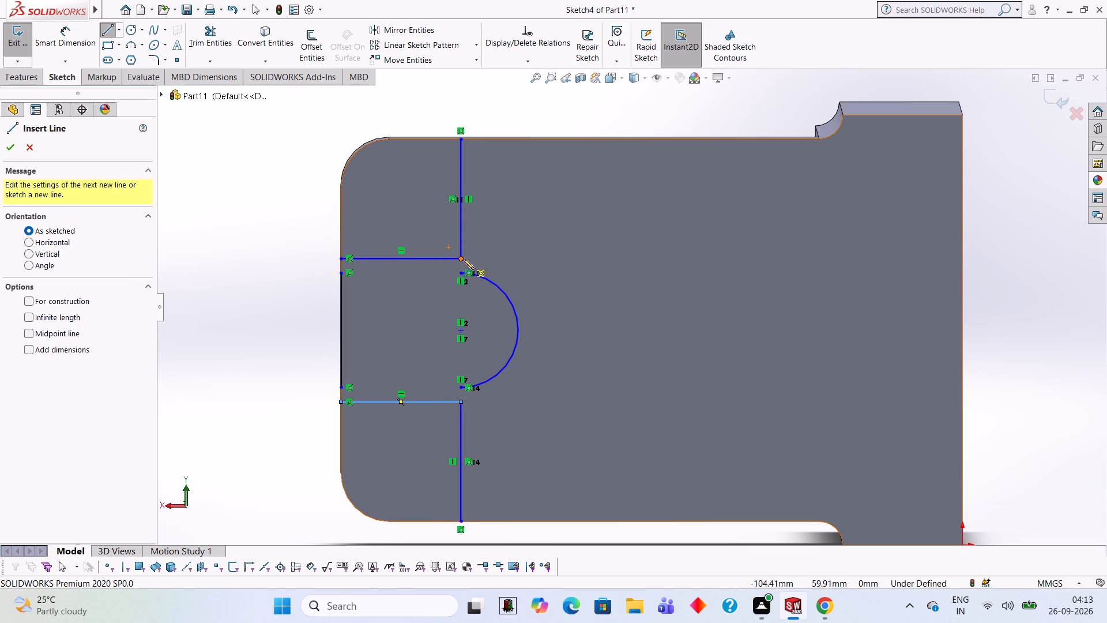
click(460, 257)
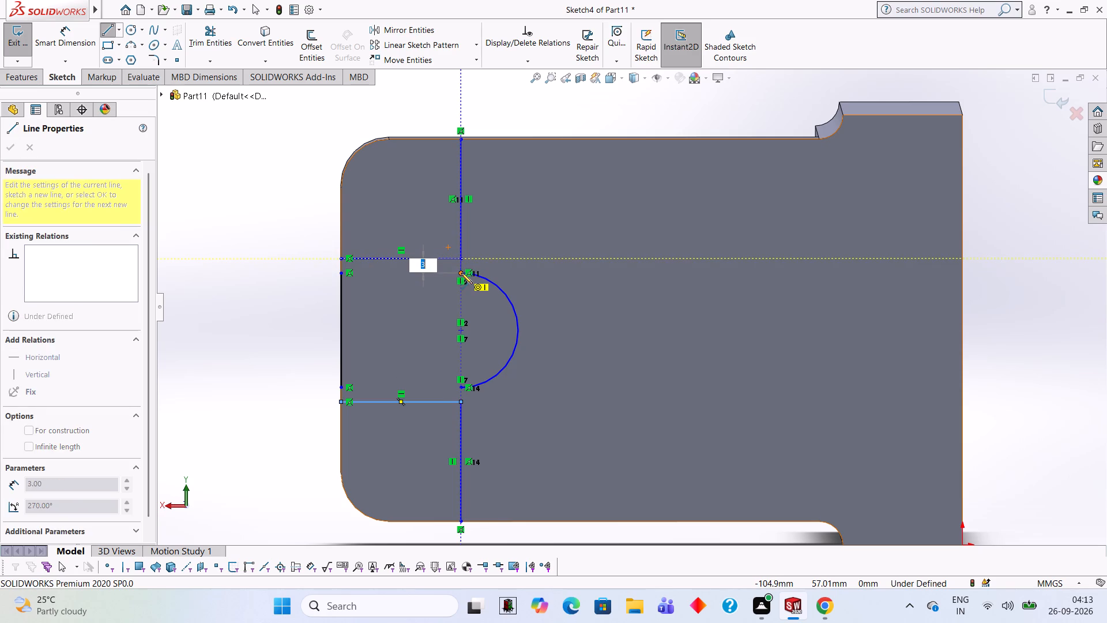
click(461, 273)
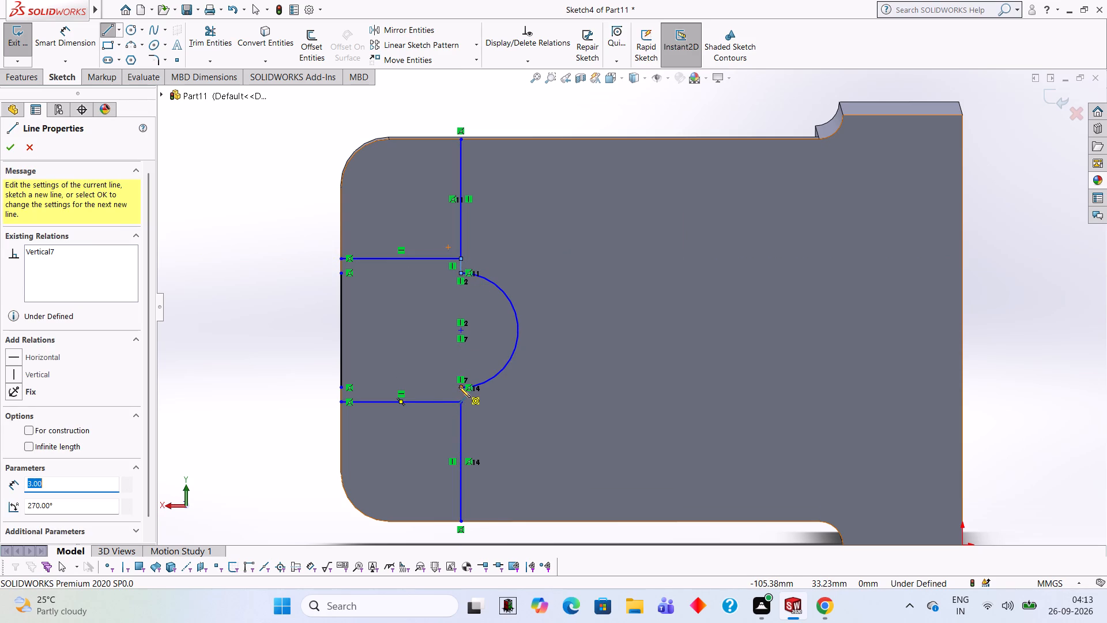
click(460, 387)
click(460, 401)
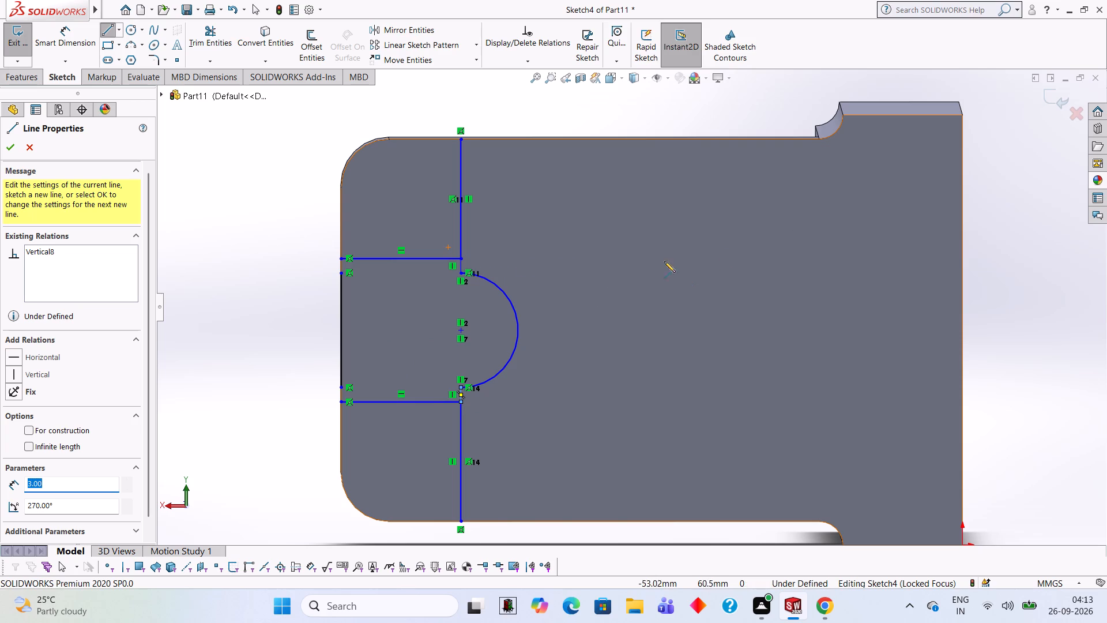
Trim away the two 25 mm vertical construction-style lines above and below the slot profile and the short line along the plate's outer edge.
click(229, 36)
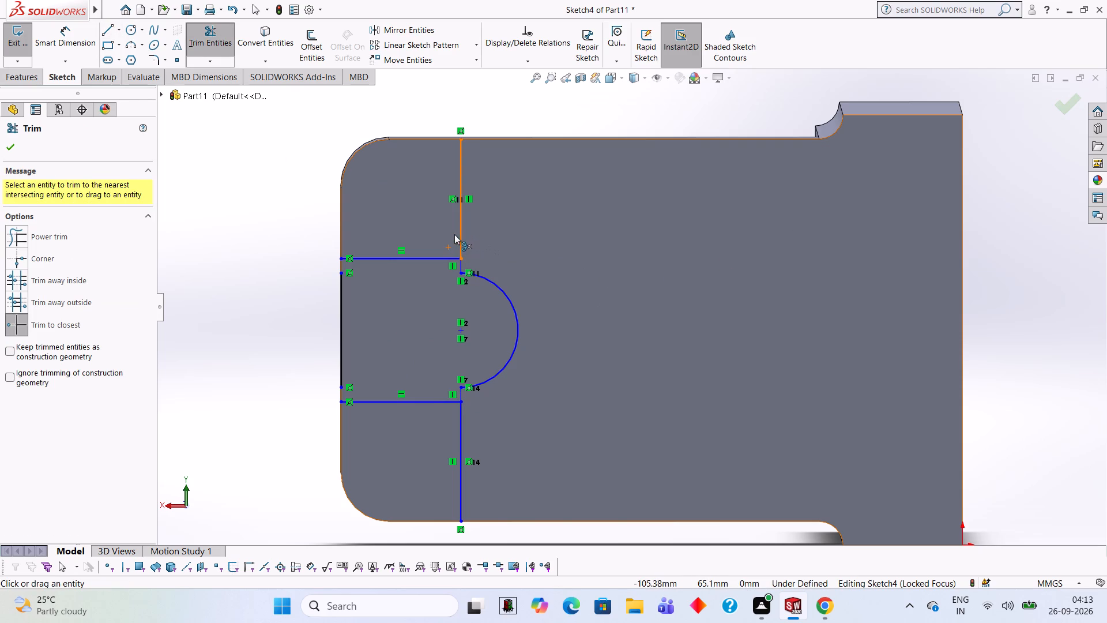
click(460, 237)
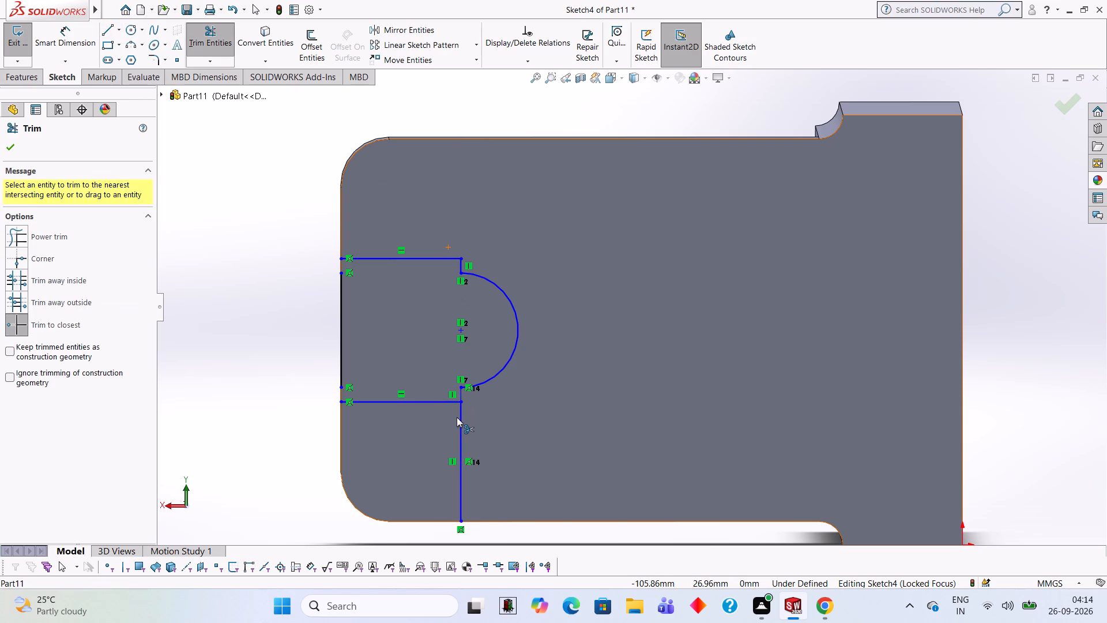
click(460, 425)
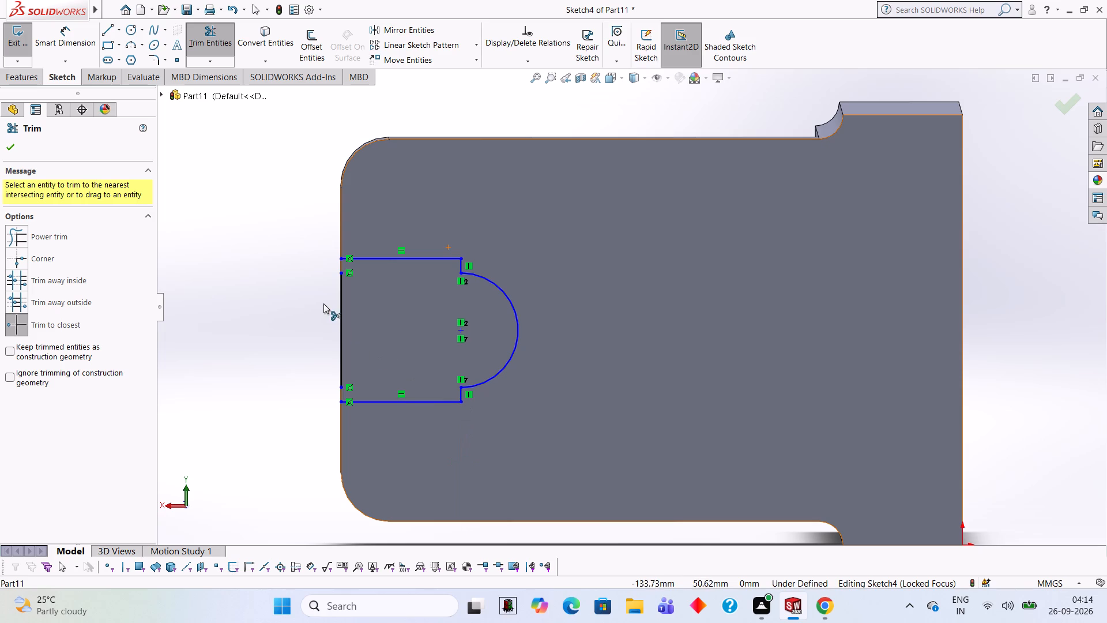
click(342, 342)
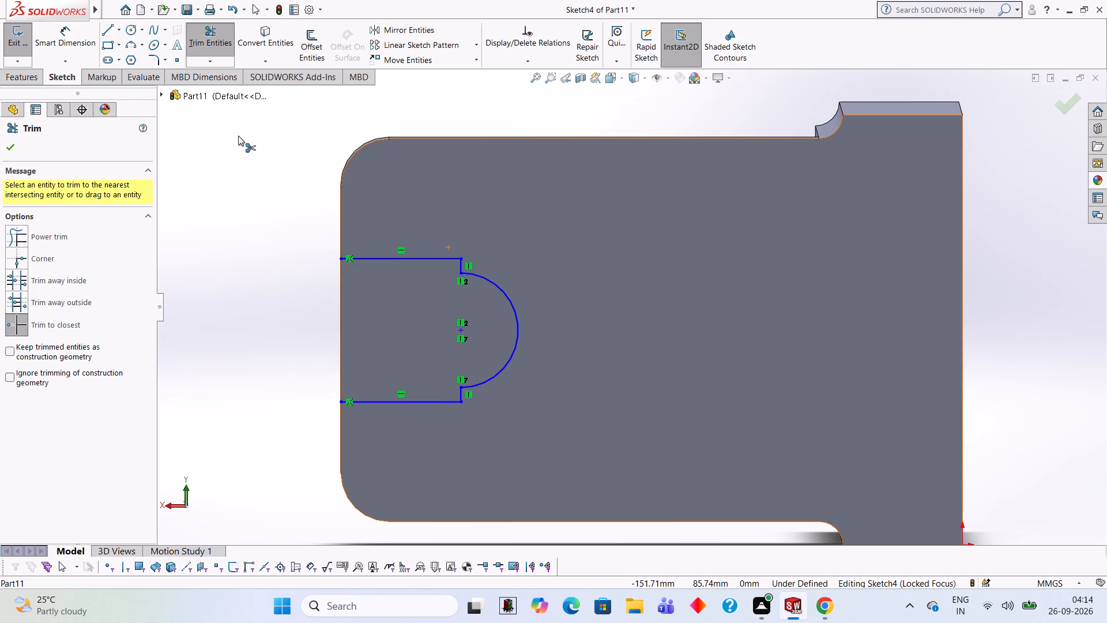
Close the slot profile with a 30 mm vertical line along the plate's outer edge, joining the two horizontal lines' outer ends.
click(115, 28)
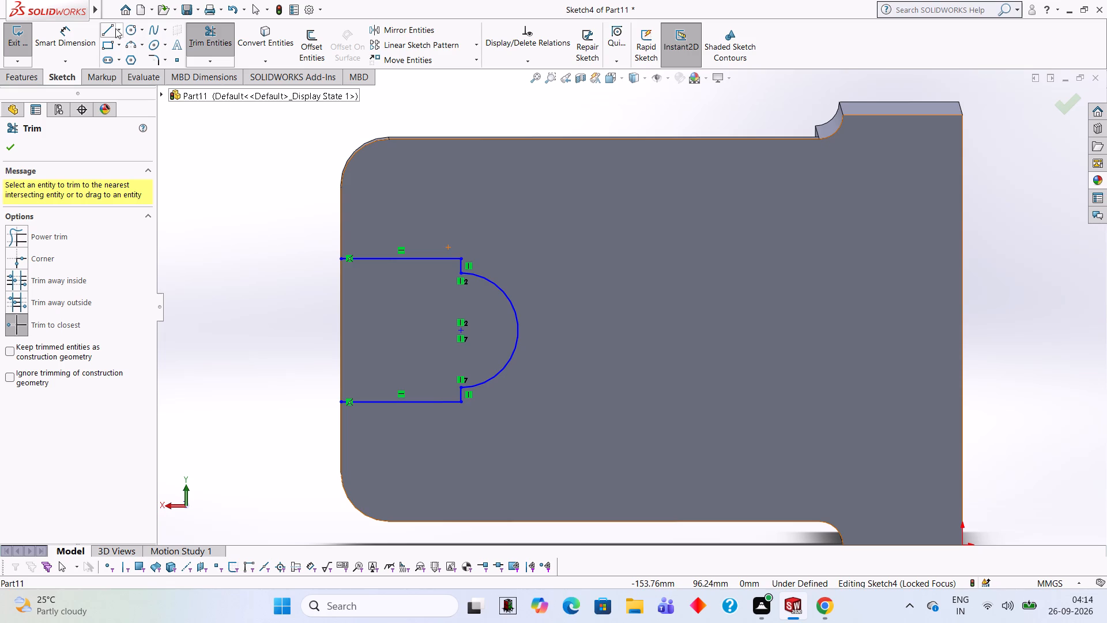
click(113, 28)
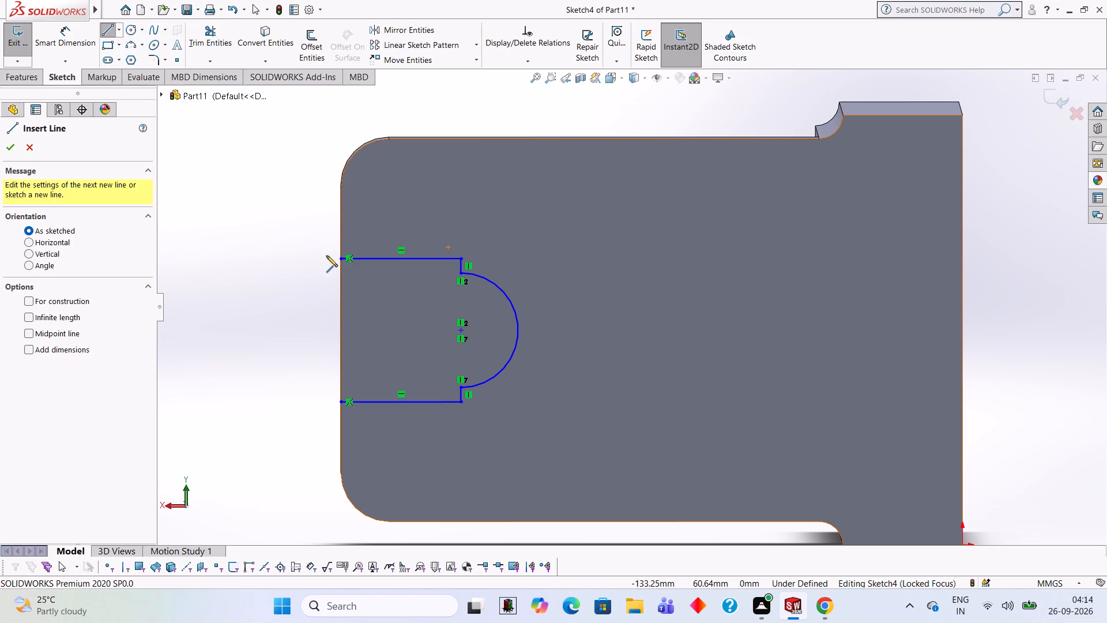
click(339, 257)
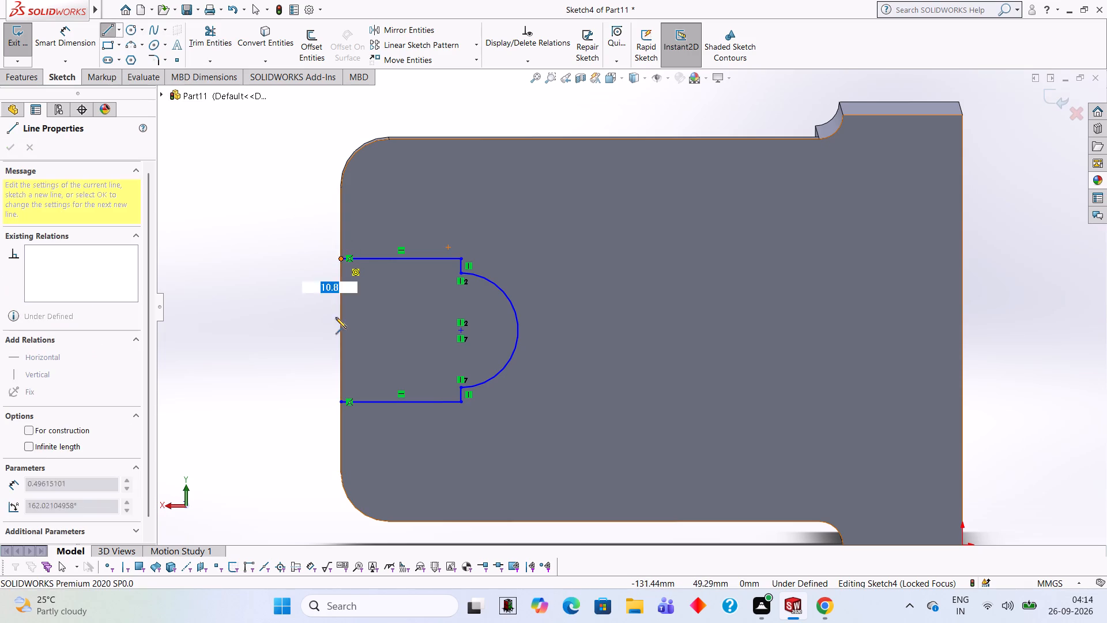
click(338, 400)
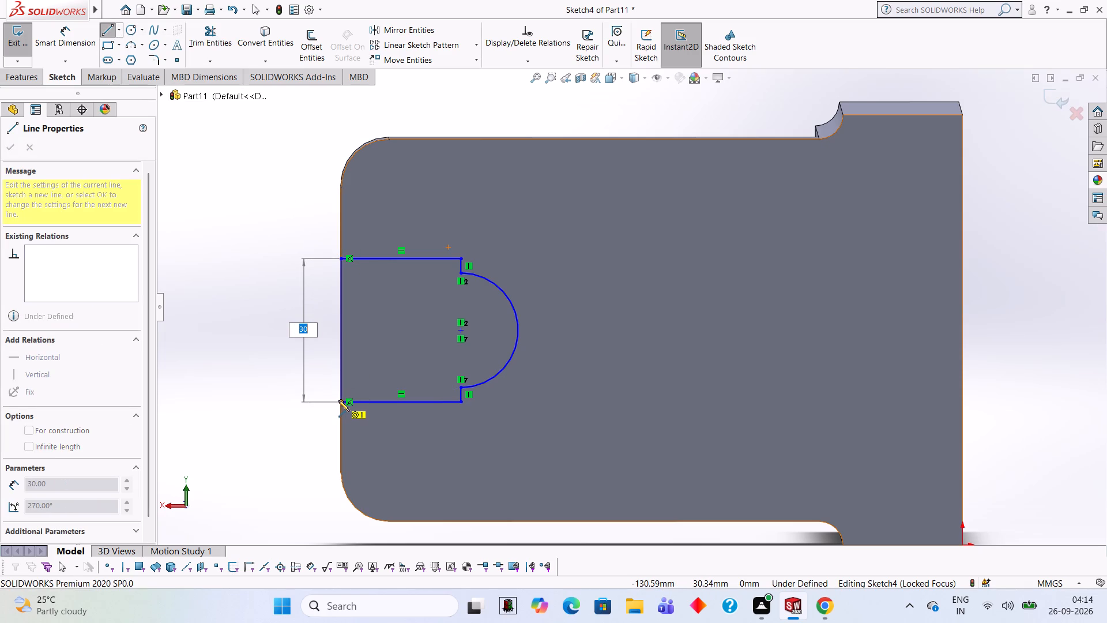
Cut the closed slot profile through the plate with a blind Extruded Cut 15 mm deep.
scroll(329, 370, down, 3)
scroll(420, 429, down, 4)
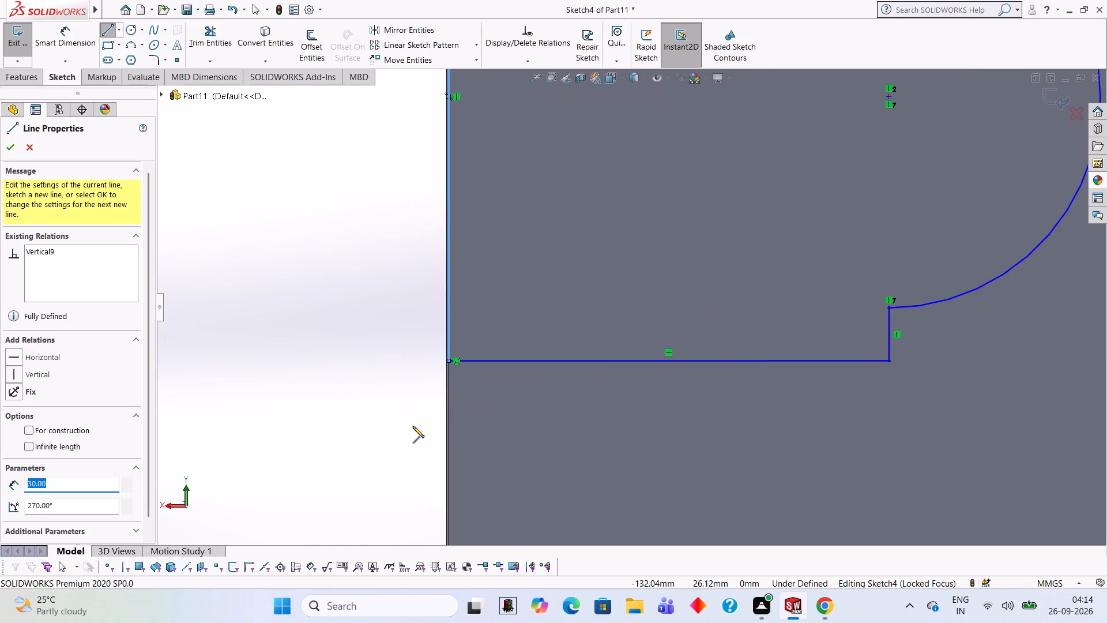
scroll(465, 379, down, 3)
scroll(519, 349, up, 4)
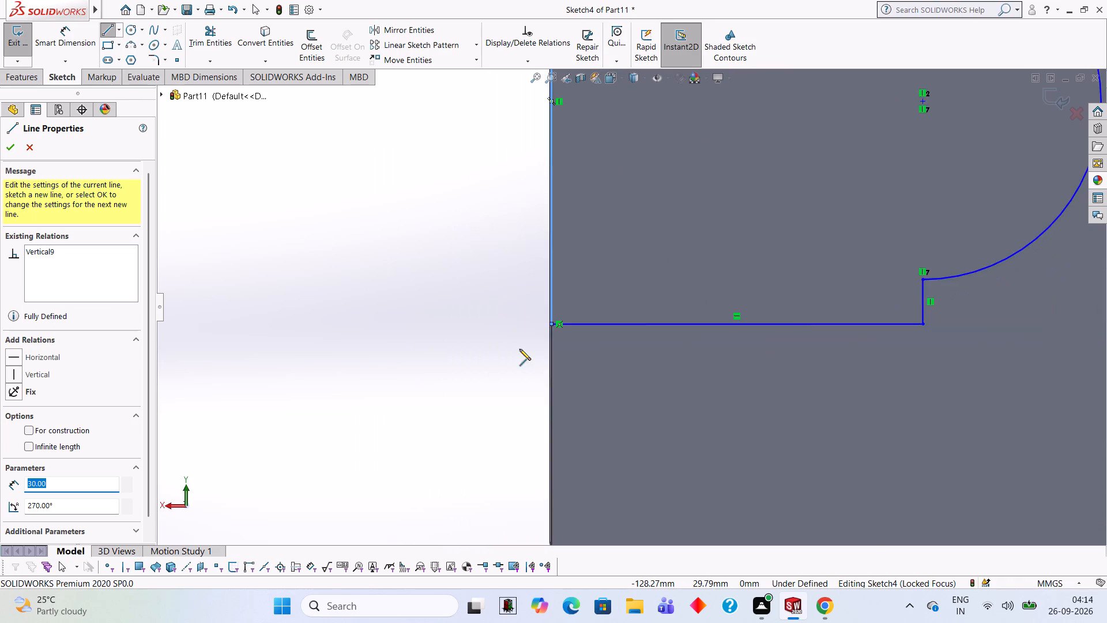
scroll(583, 316, up, 2)
scroll(917, 178, up, 2)
scroll(923, 181, down, 1)
scroll(924, 181, up, 3)
scroll(923, 183, down, 2)
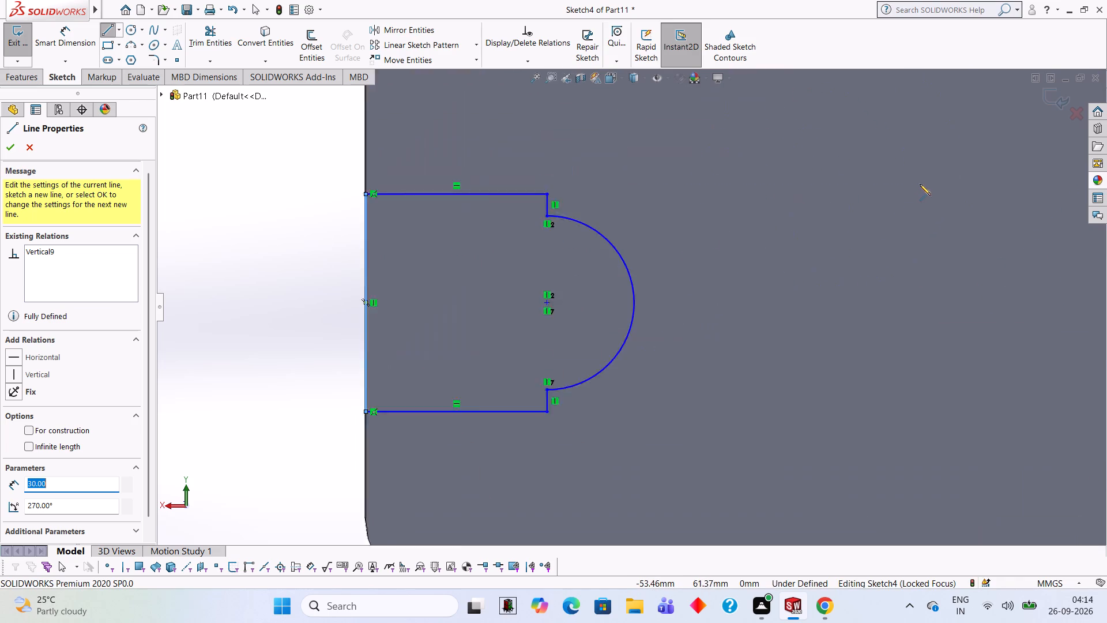
scroll(920, 184, up, 2)
scroll(918, 186, down, 1)
scroll(917, 192, up, 2)
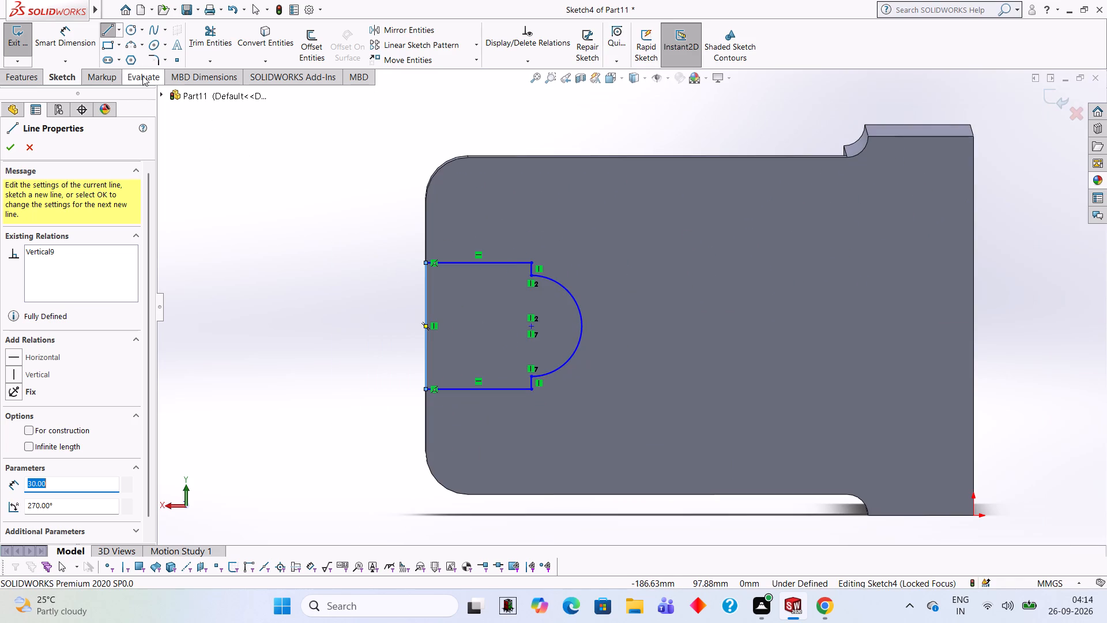
click(38, 79)
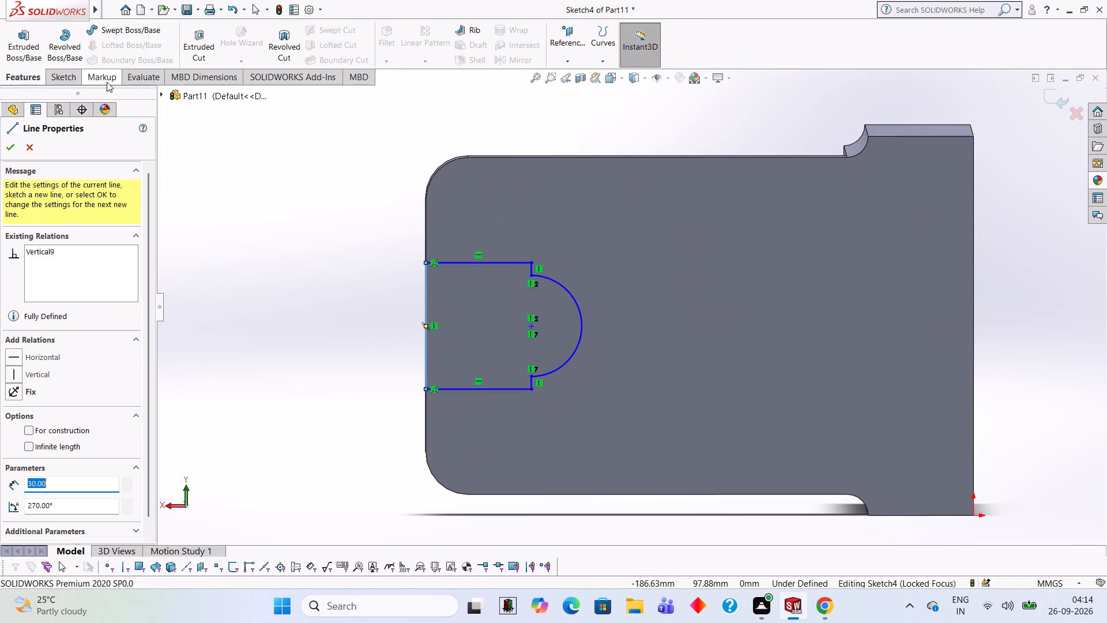
click(206, 45)
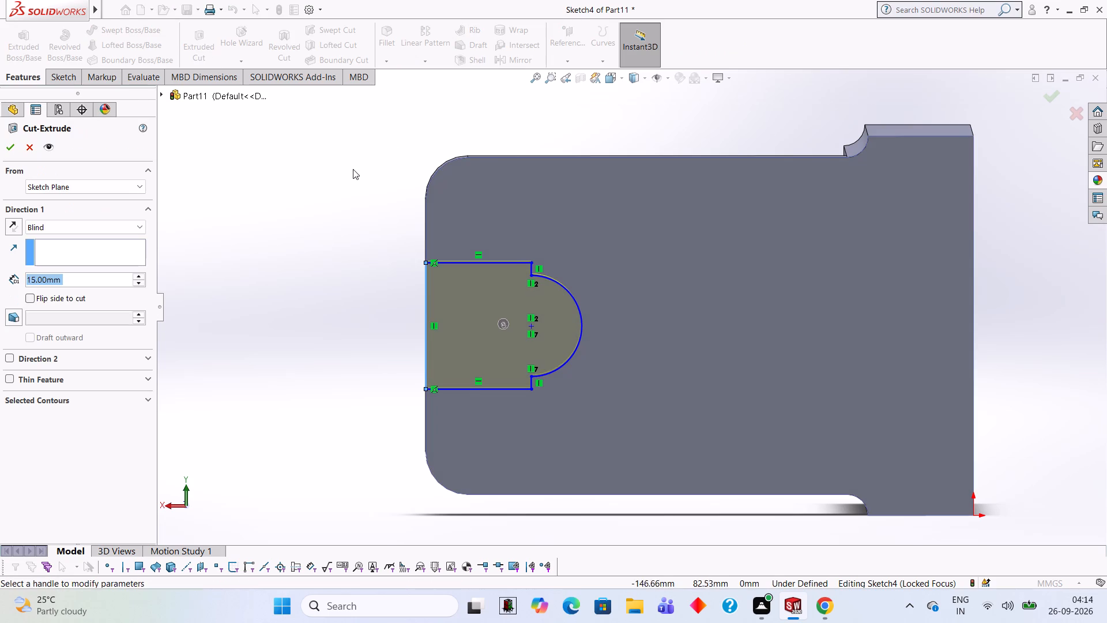
middle_drag(351, 170, 447, 227)
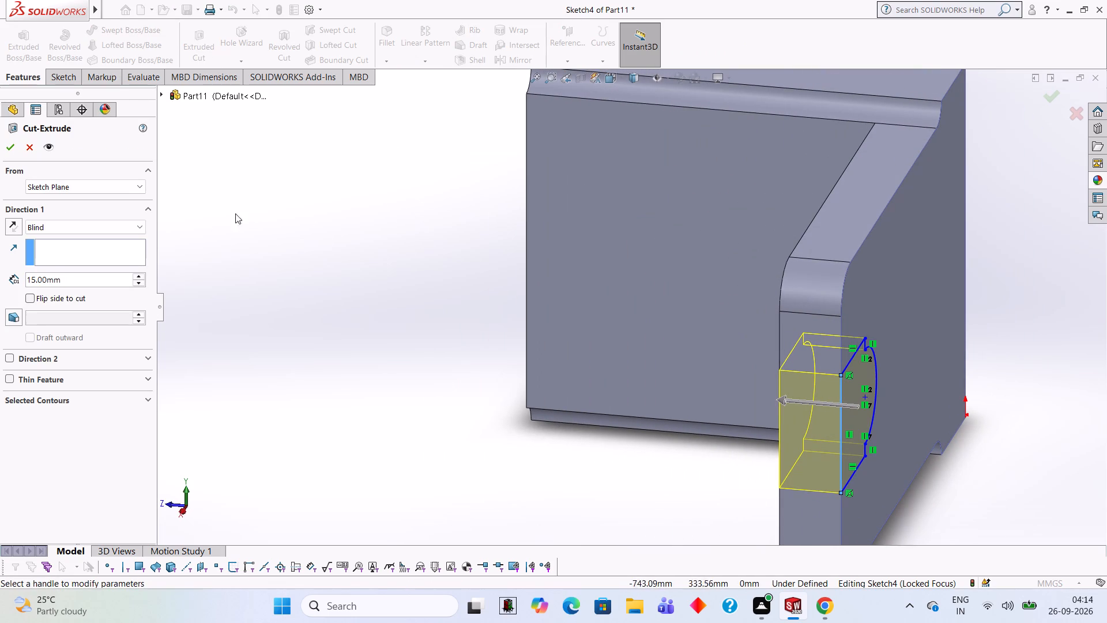
click(11, 147)
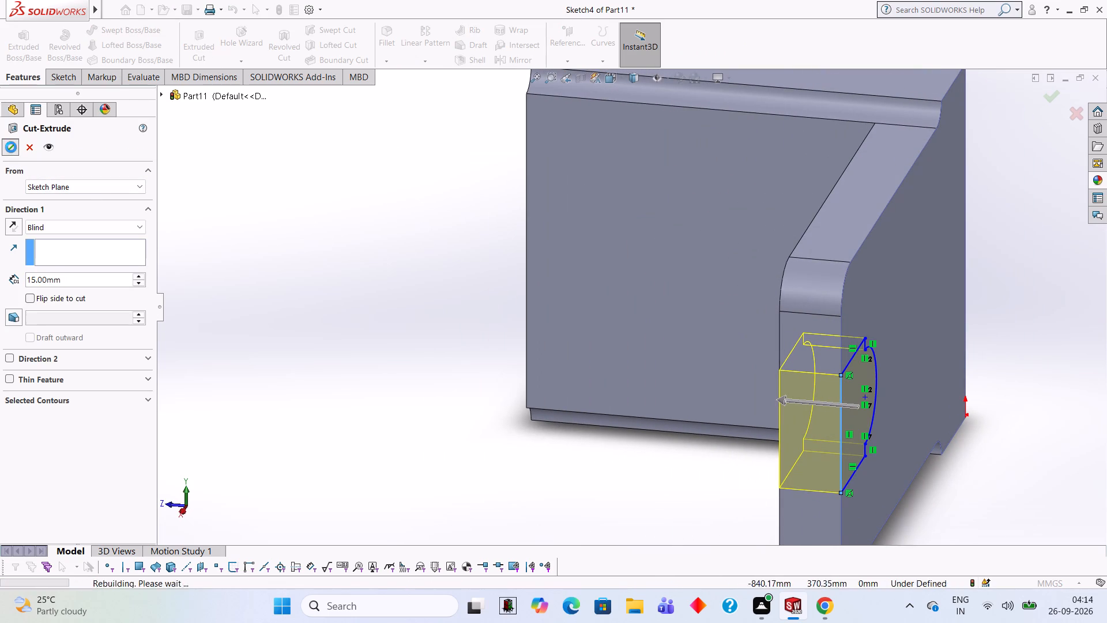
On the plate's inner face, sketch two circles of 5 mm radius, each concentric with one of the plate's rounded corners.
drag(365, 316, 372, 319)
middle_drag(372, 319, 402, 224)
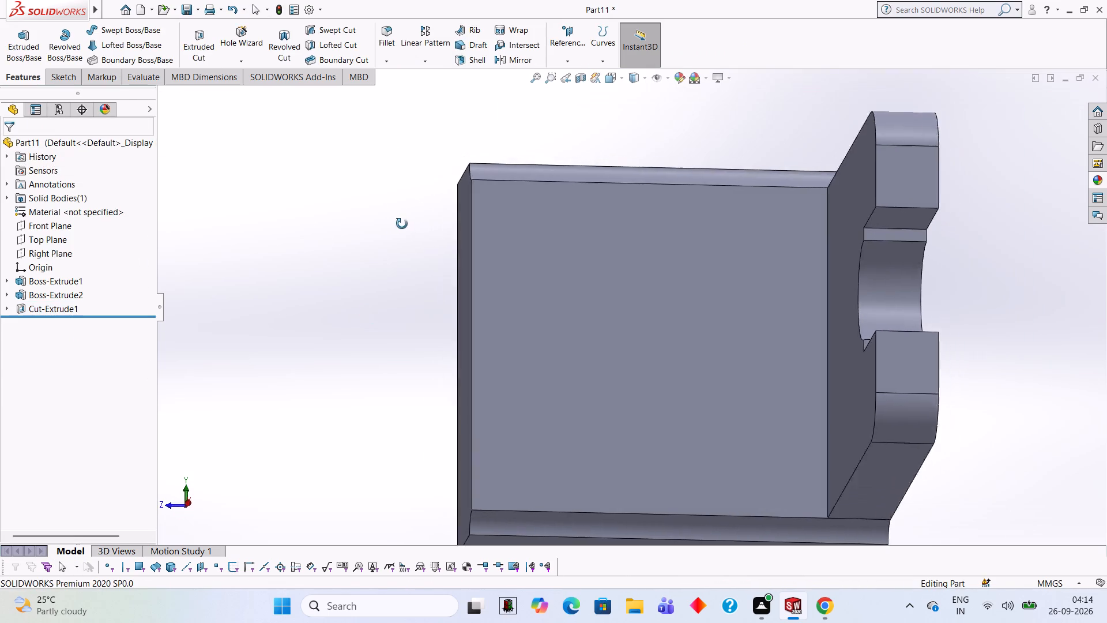
middle_drag(402, 224, 465, 234)
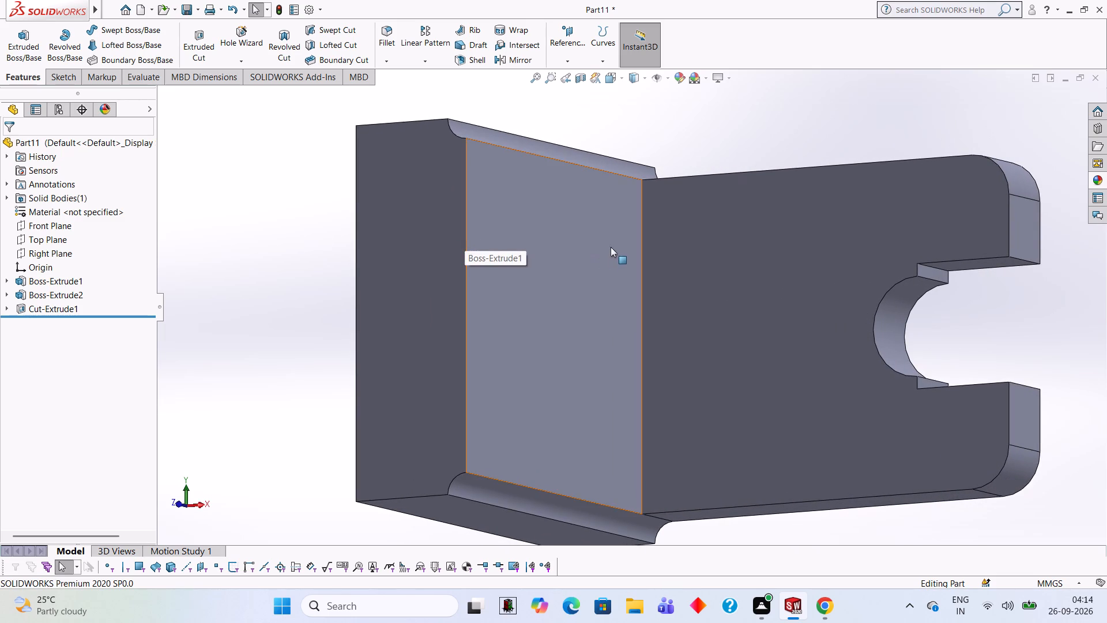
middle_drag(641, 264, 673, 292)
click(696, 280)
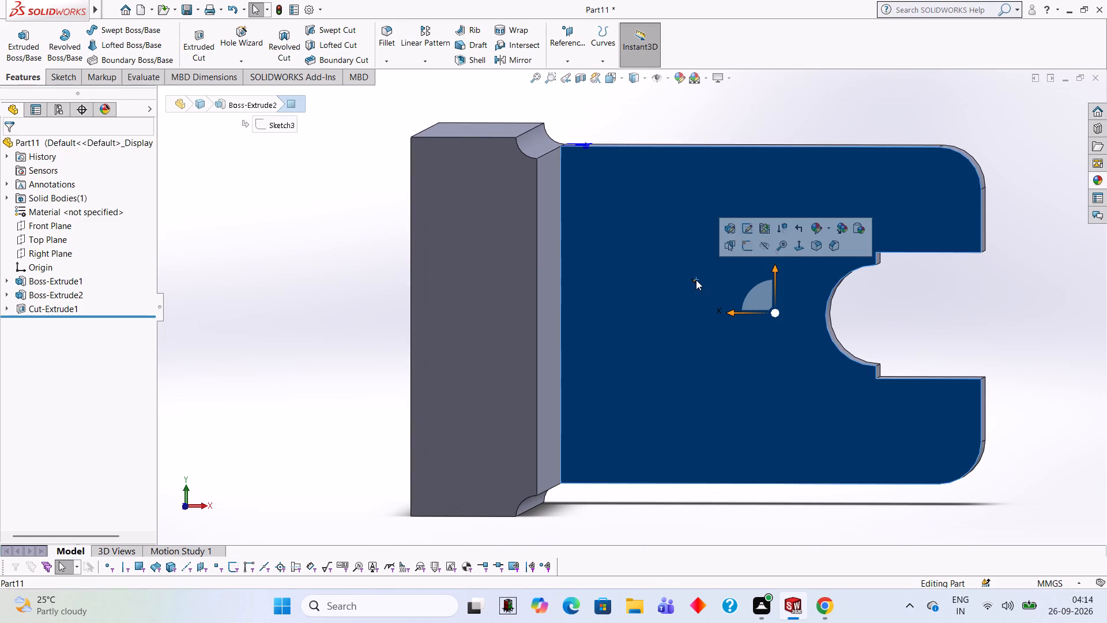
click(748, 250)
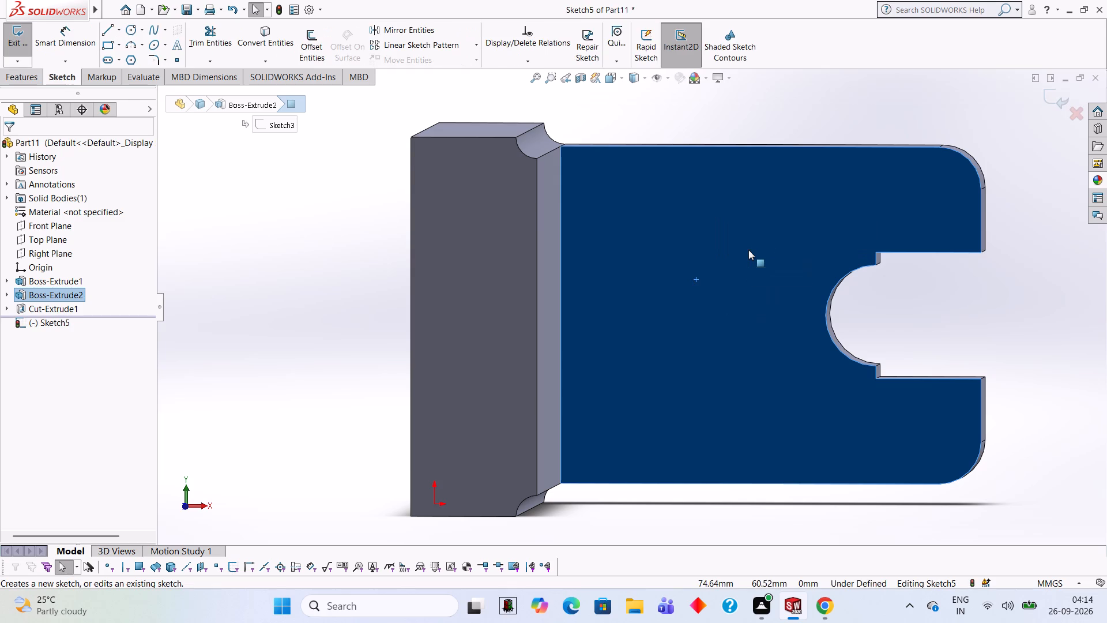
key(ctrl+8)
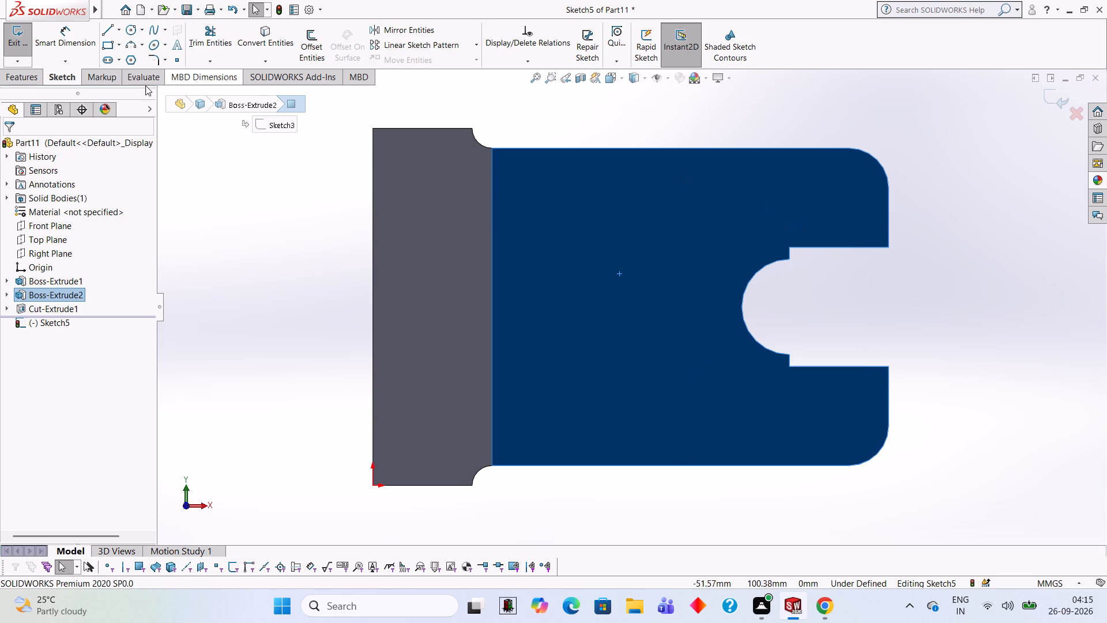
click(130, 31)
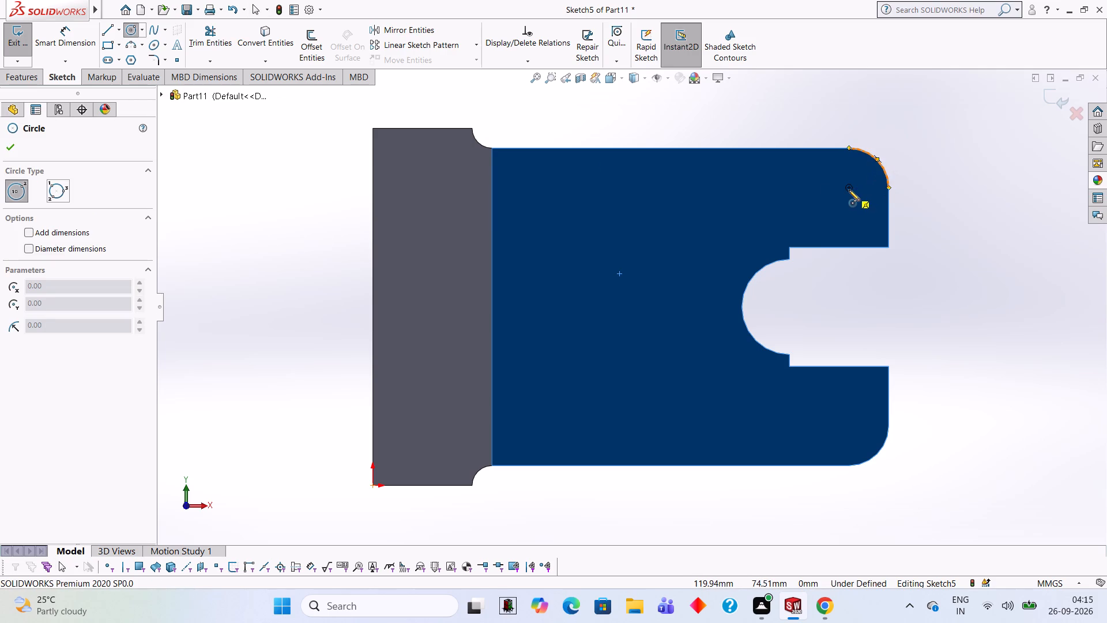
click(849, 190)
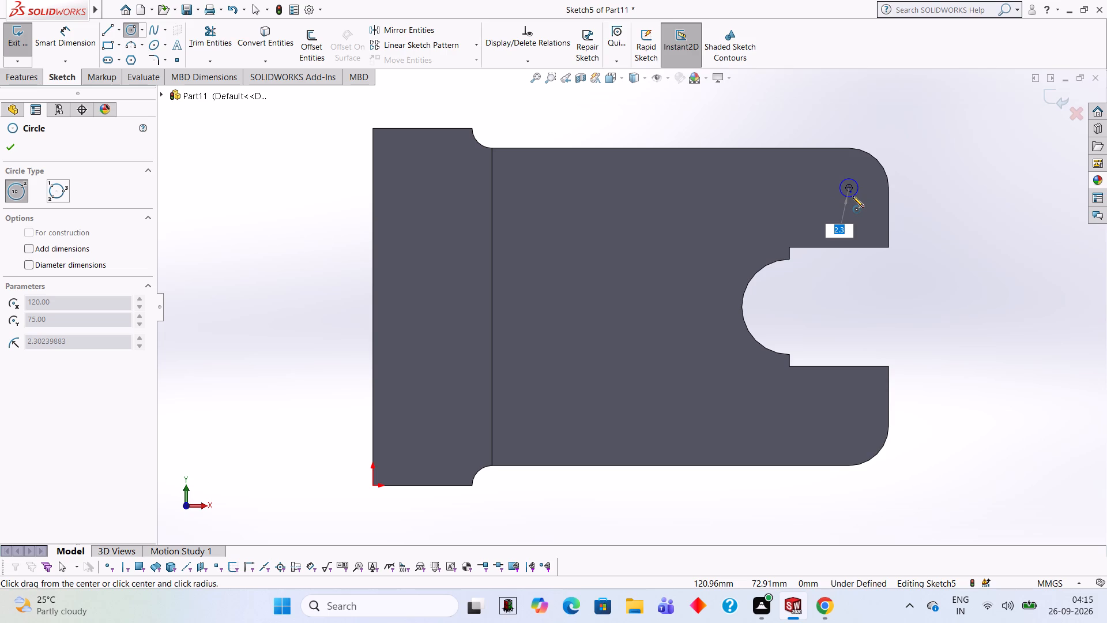
key(5)
key(Return)
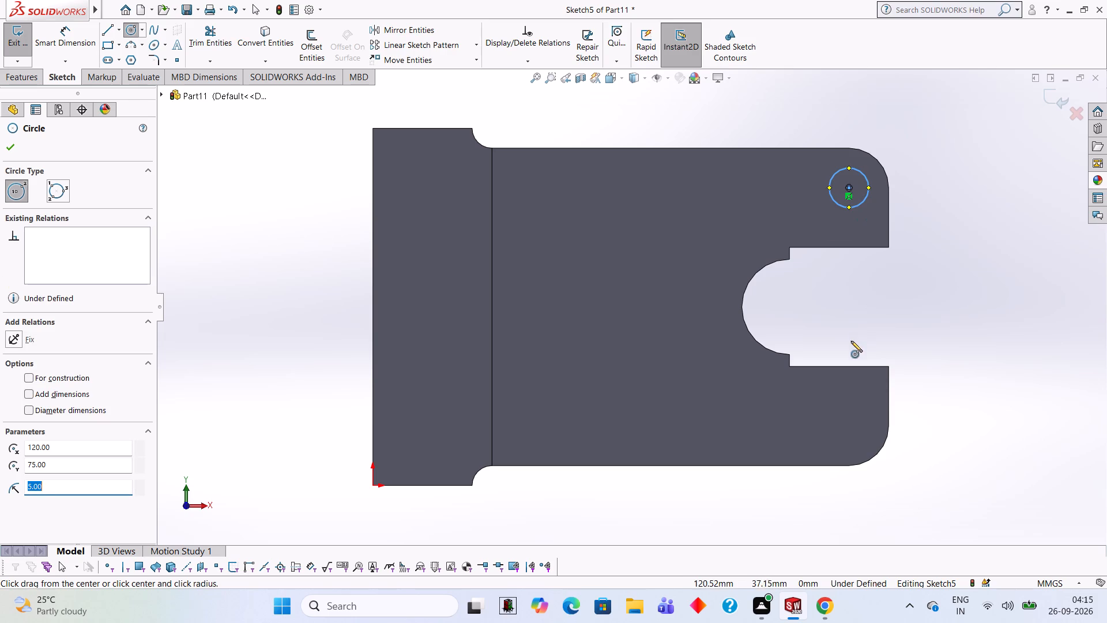
click(849, 425)
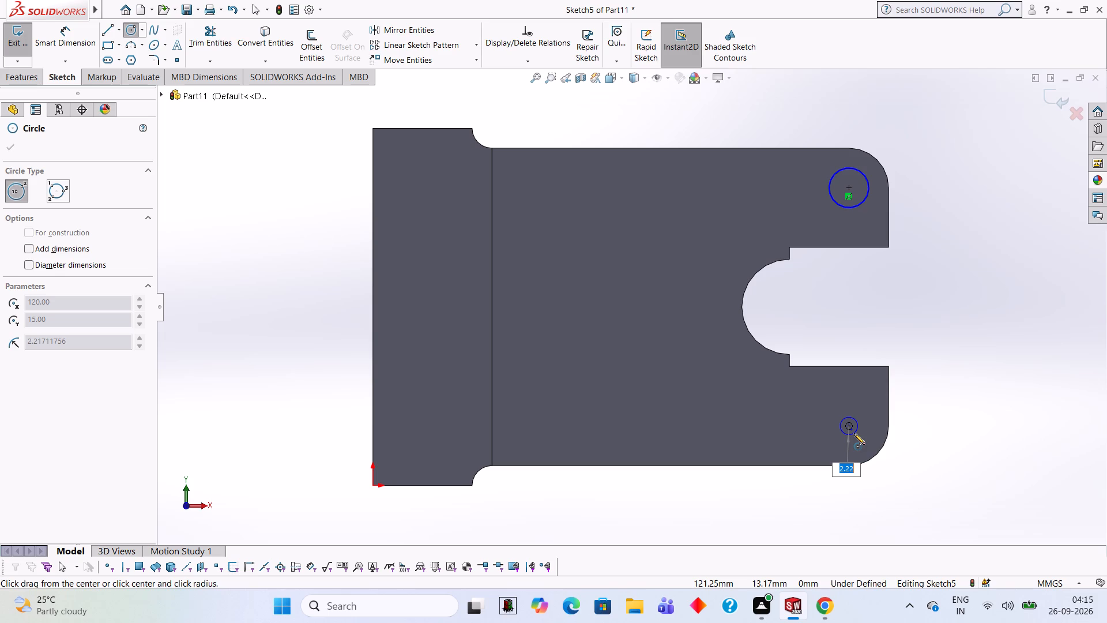
key(5)
key(Return)
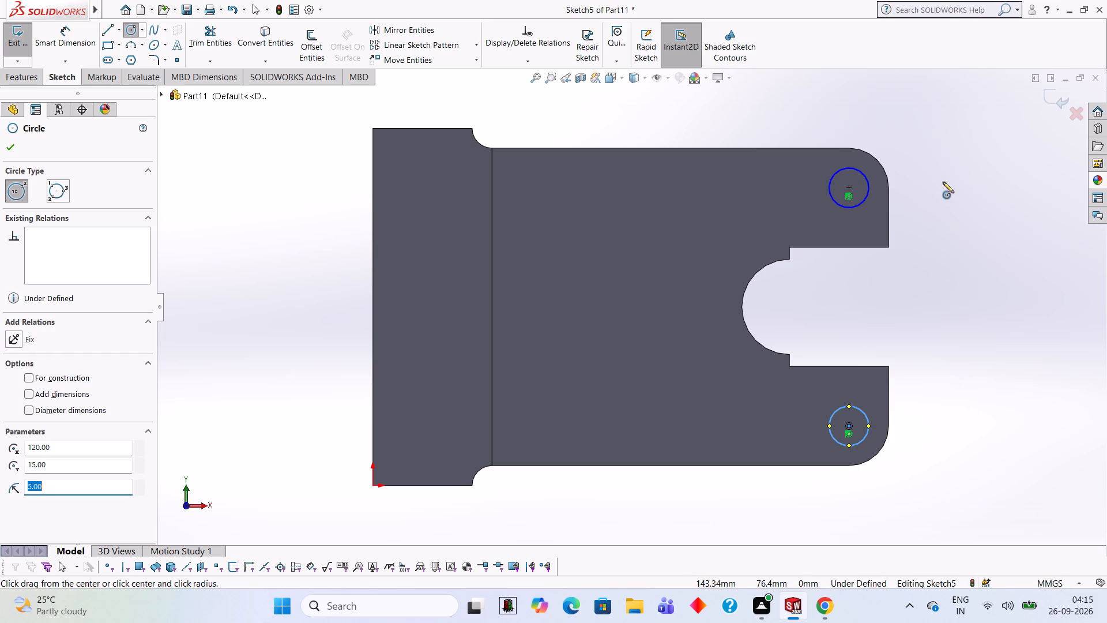
Cut the two corner circles through the plate with a blind Extruded Cut 15 mm deep.
click(21, 81)
click(205, 38)
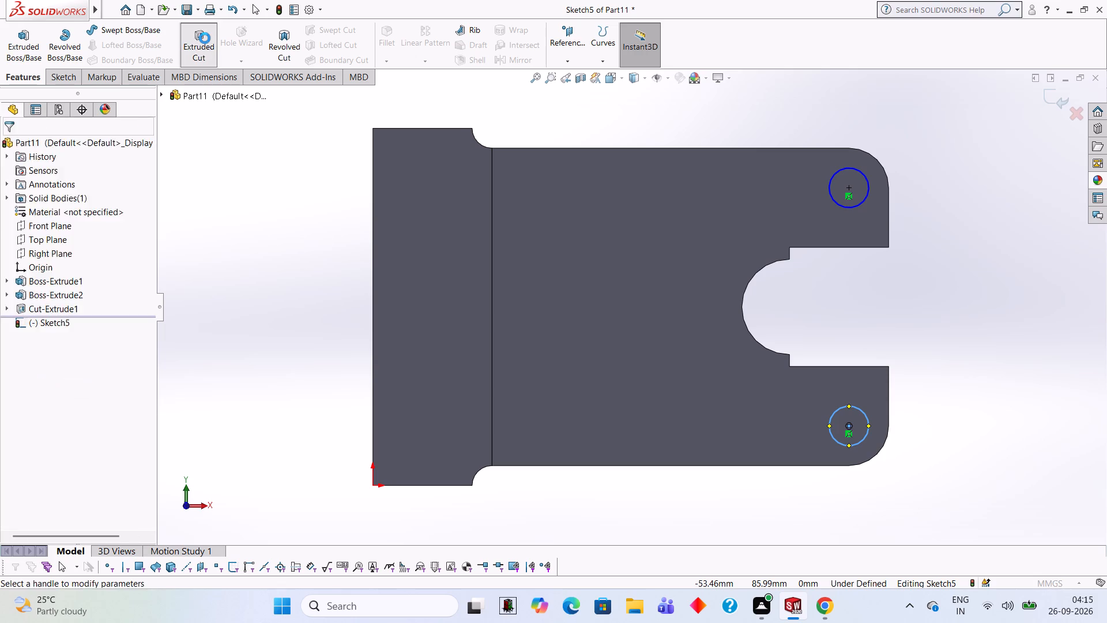
middle_drag(932, 239, 836, 200)
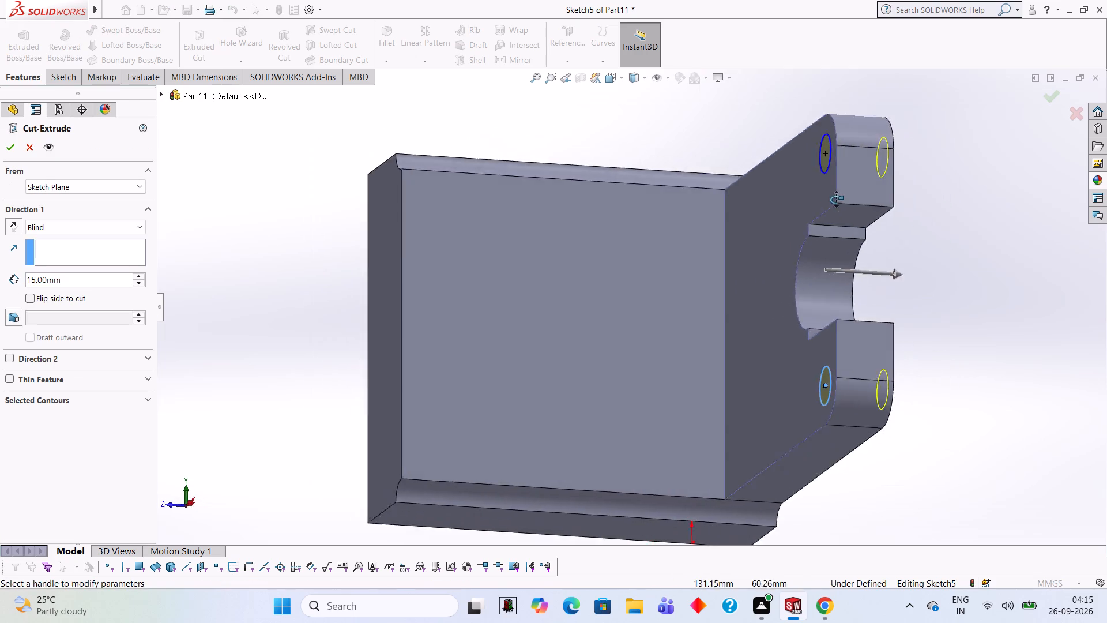
middle_drag(836, 200, 818, 190)
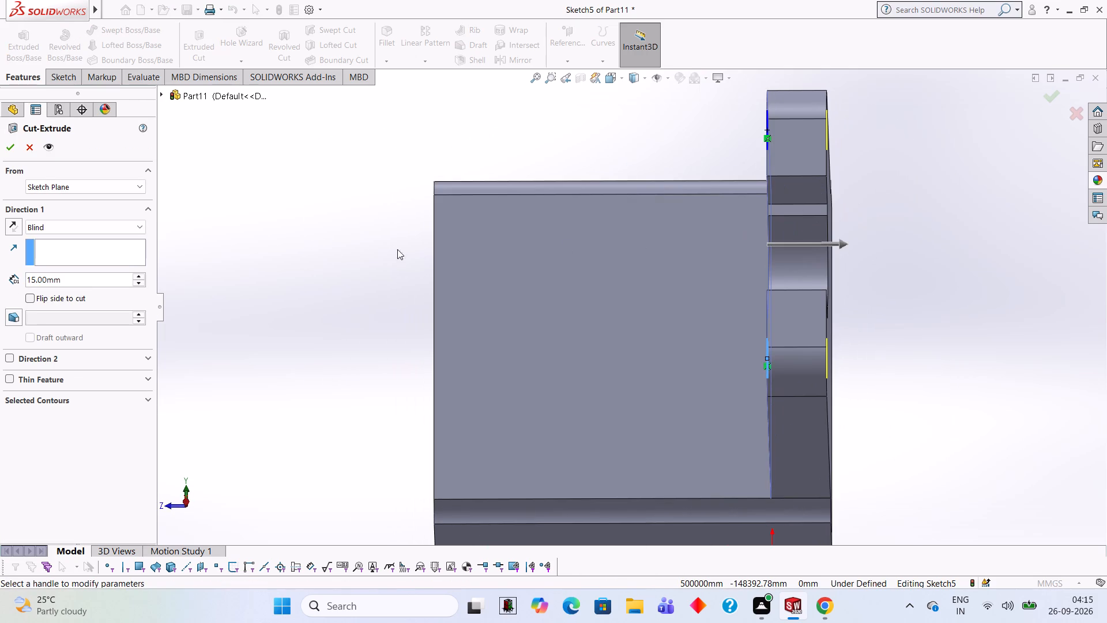
click(11, 148)
click(246, 217)
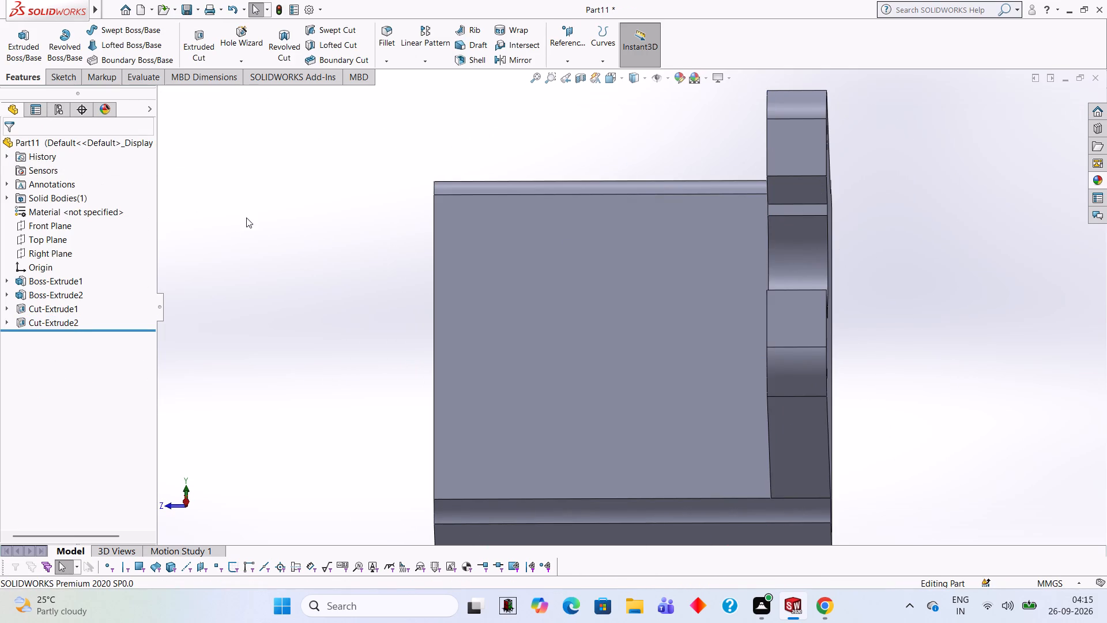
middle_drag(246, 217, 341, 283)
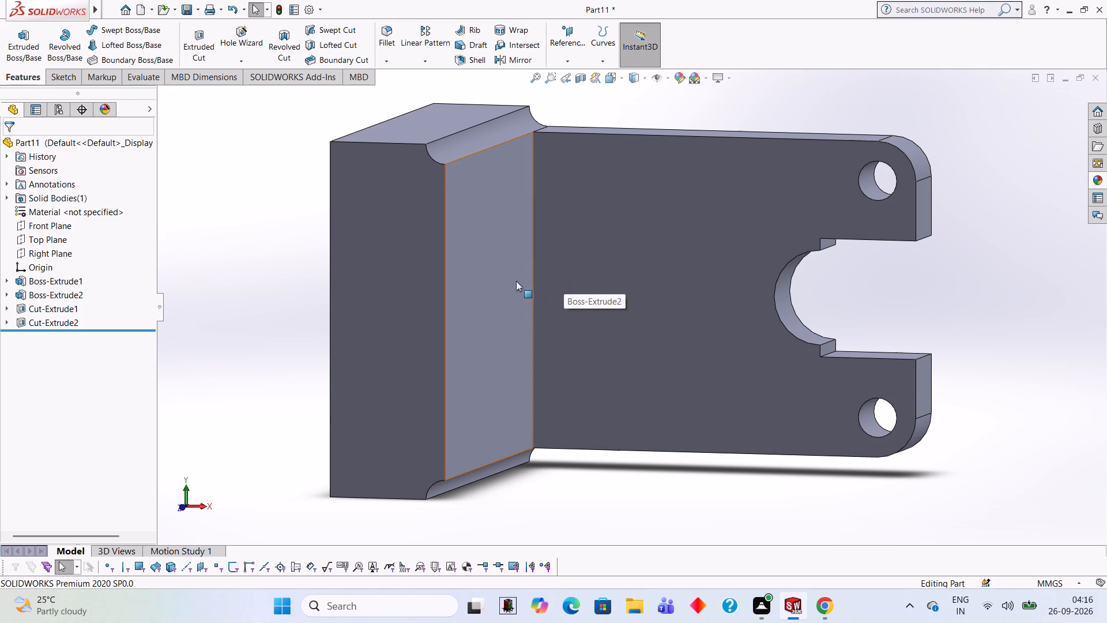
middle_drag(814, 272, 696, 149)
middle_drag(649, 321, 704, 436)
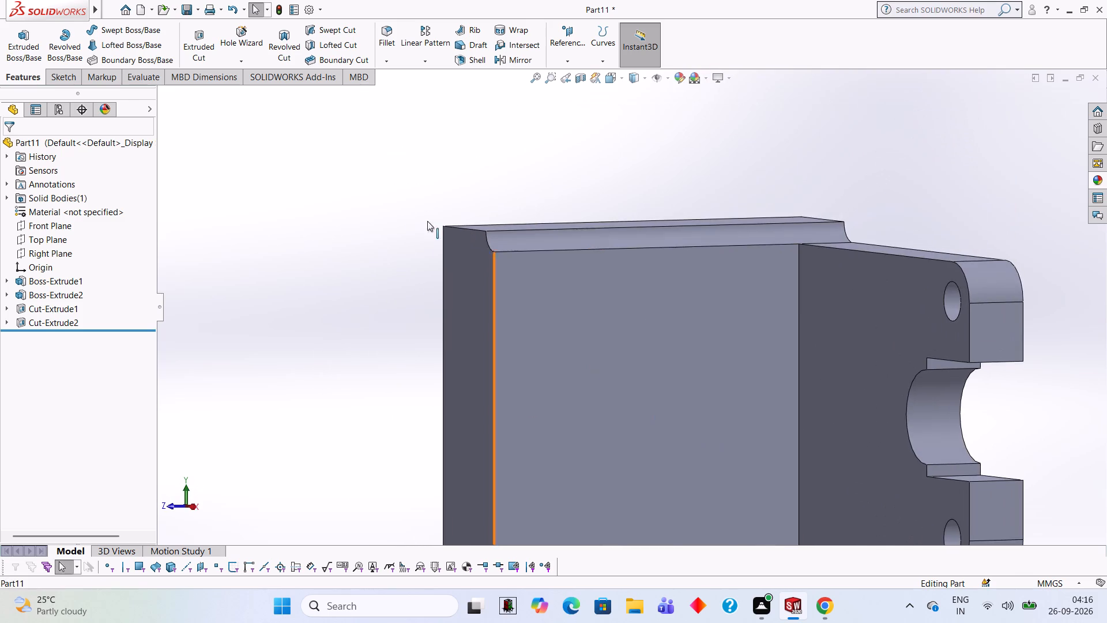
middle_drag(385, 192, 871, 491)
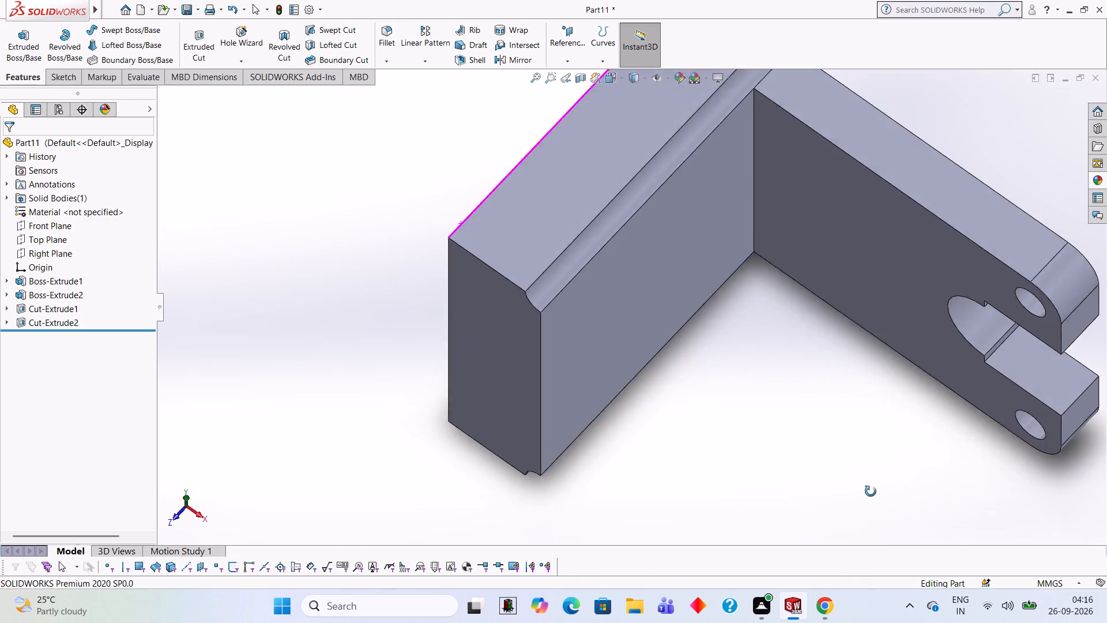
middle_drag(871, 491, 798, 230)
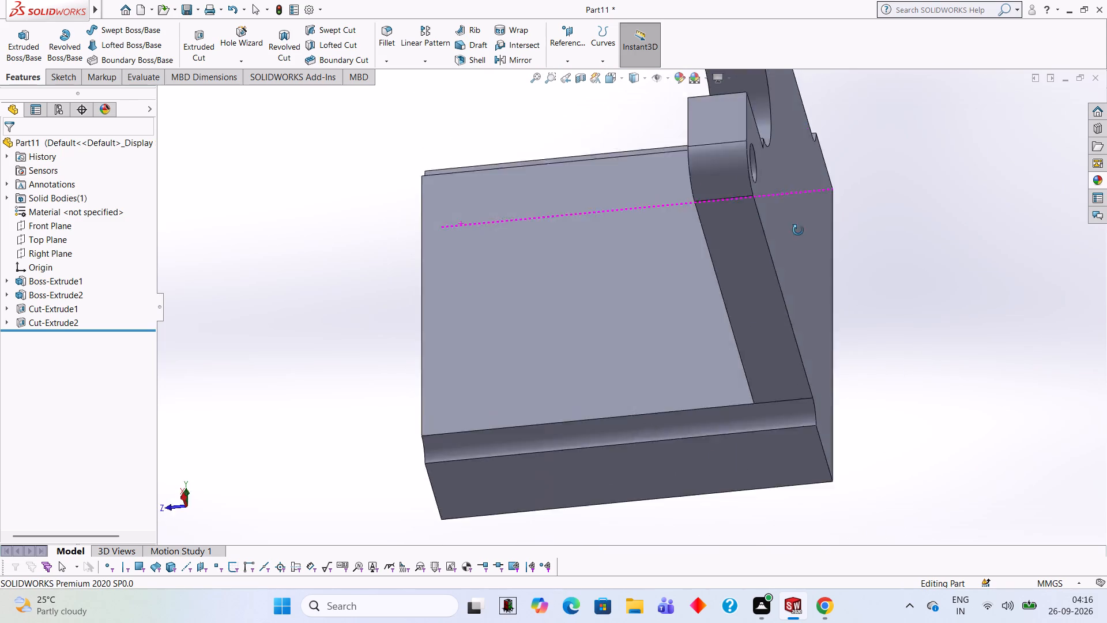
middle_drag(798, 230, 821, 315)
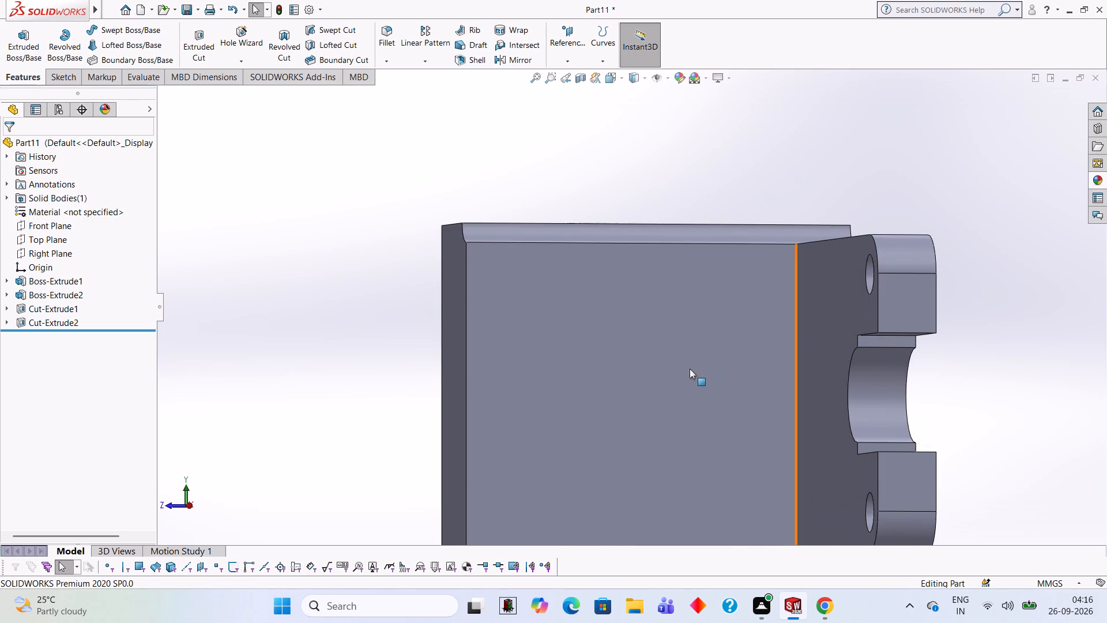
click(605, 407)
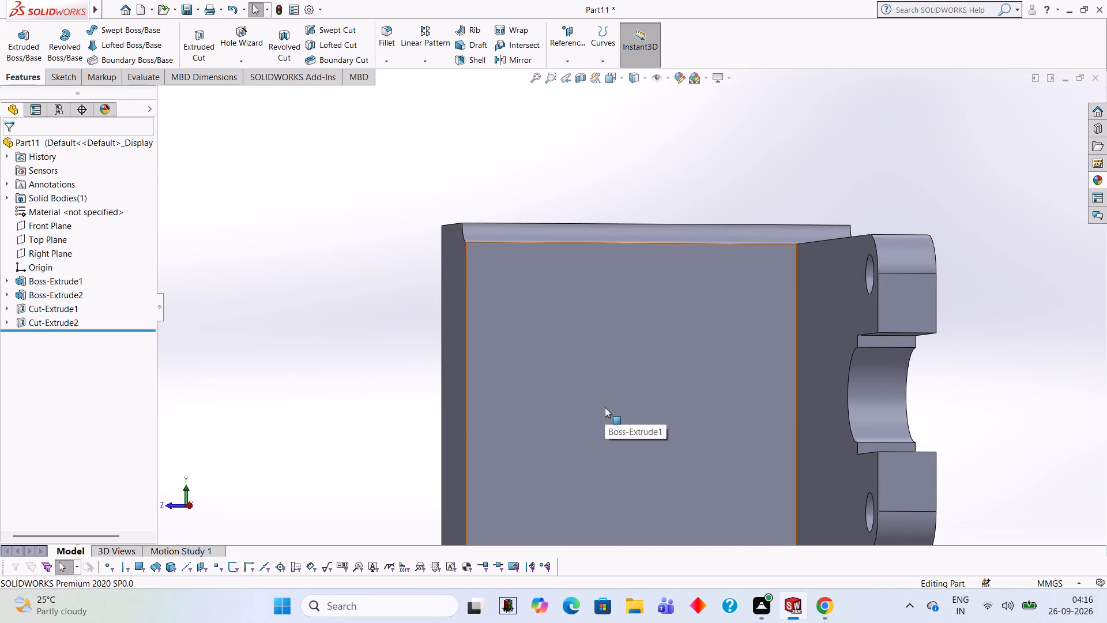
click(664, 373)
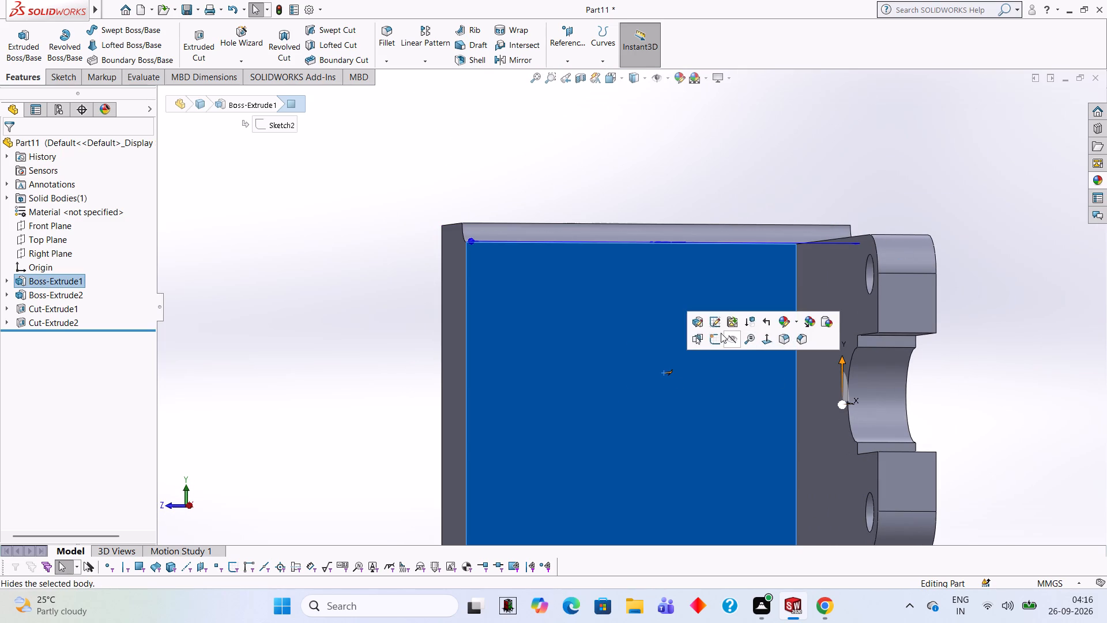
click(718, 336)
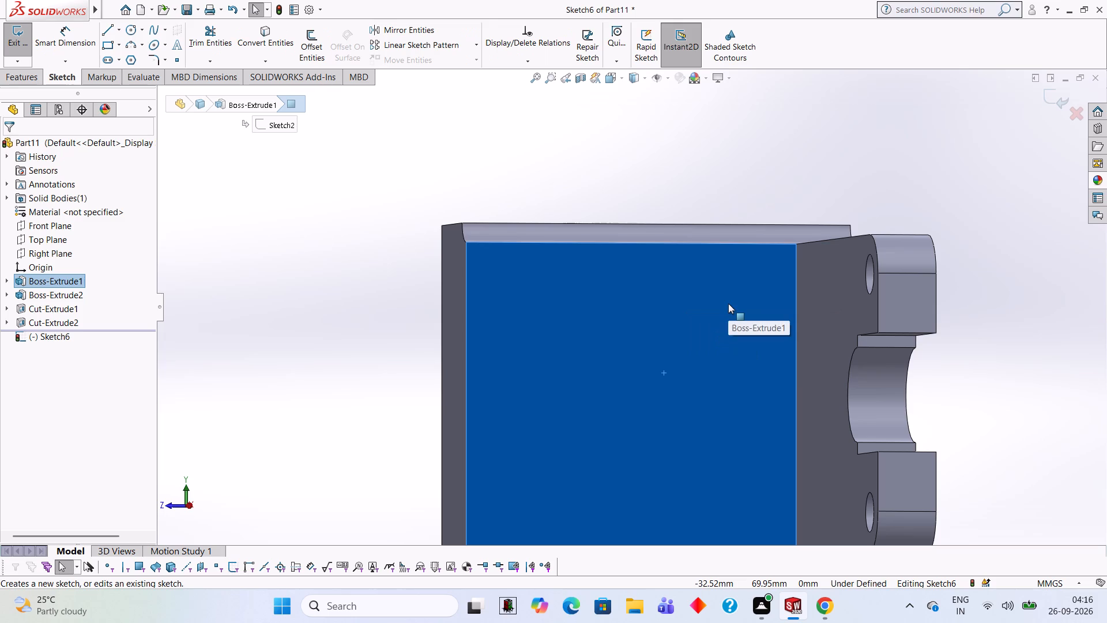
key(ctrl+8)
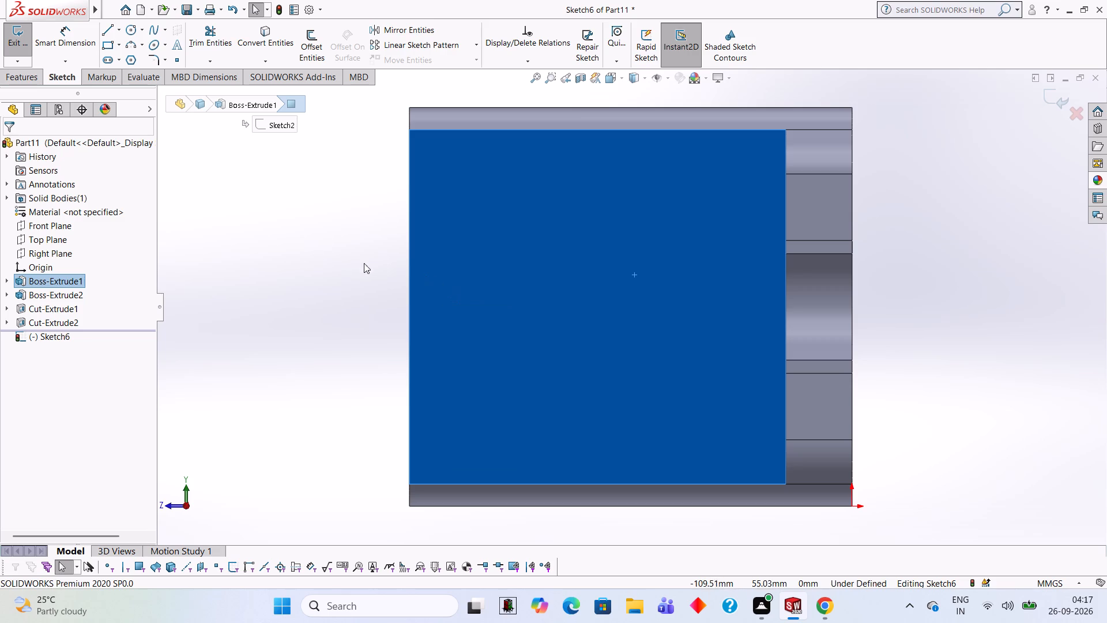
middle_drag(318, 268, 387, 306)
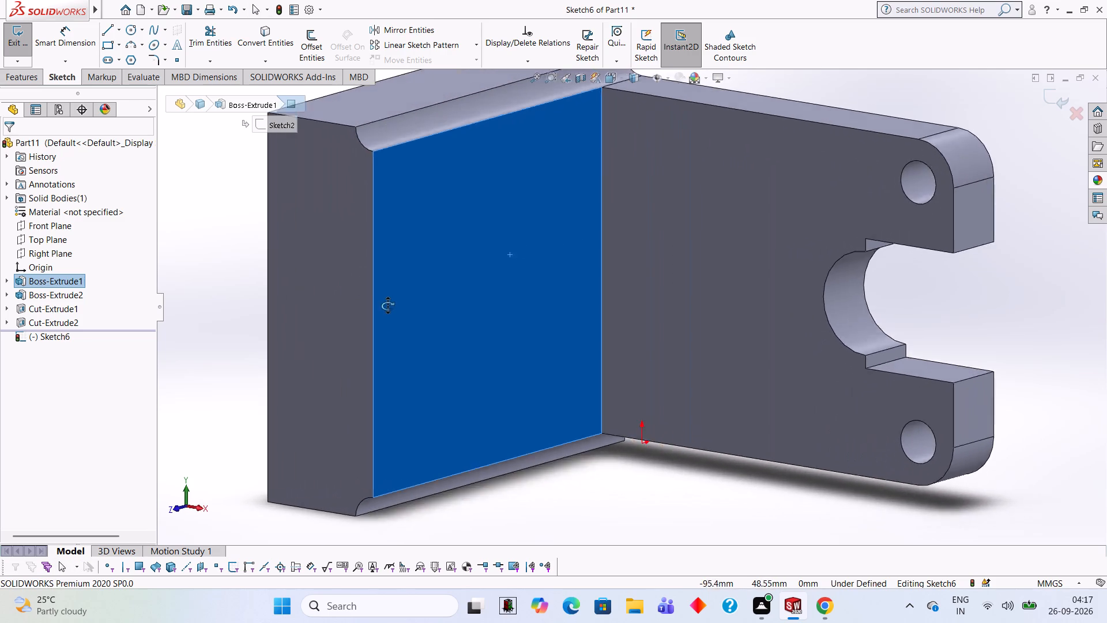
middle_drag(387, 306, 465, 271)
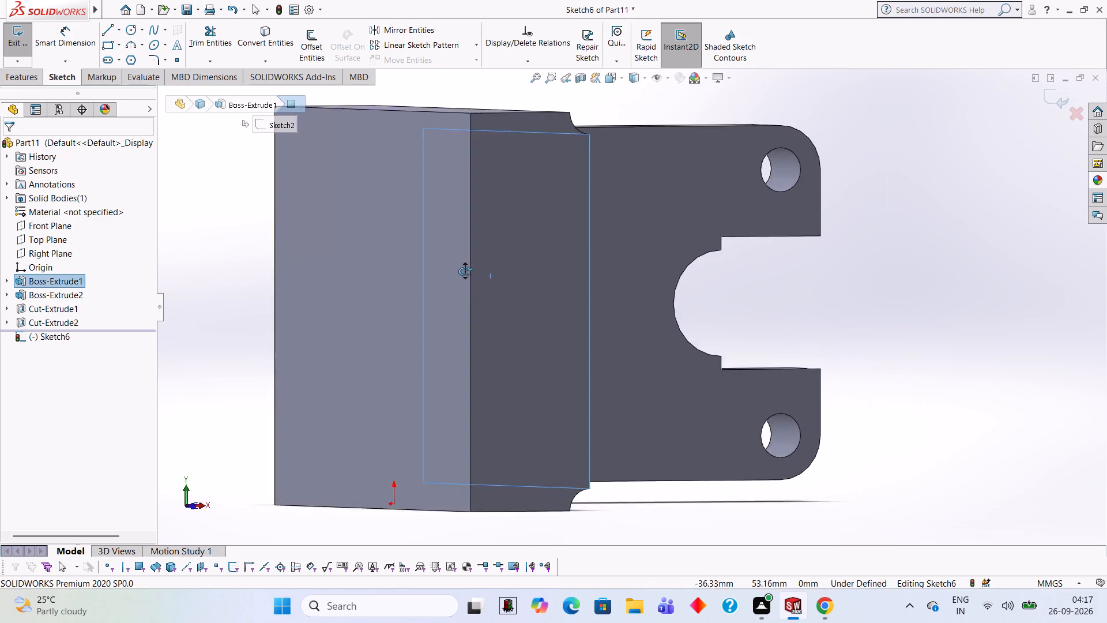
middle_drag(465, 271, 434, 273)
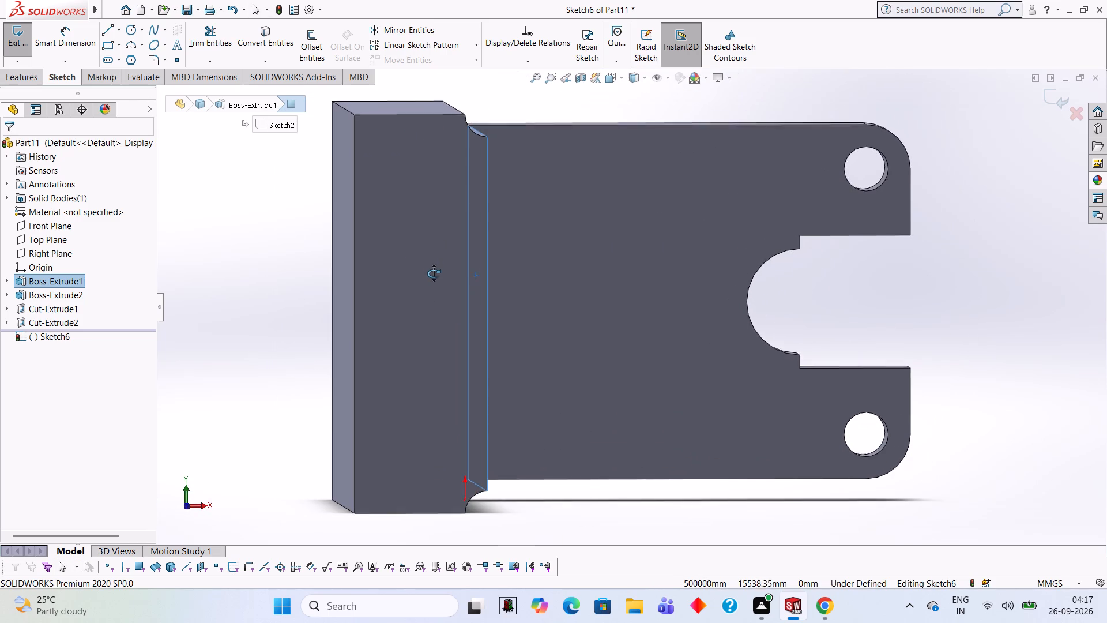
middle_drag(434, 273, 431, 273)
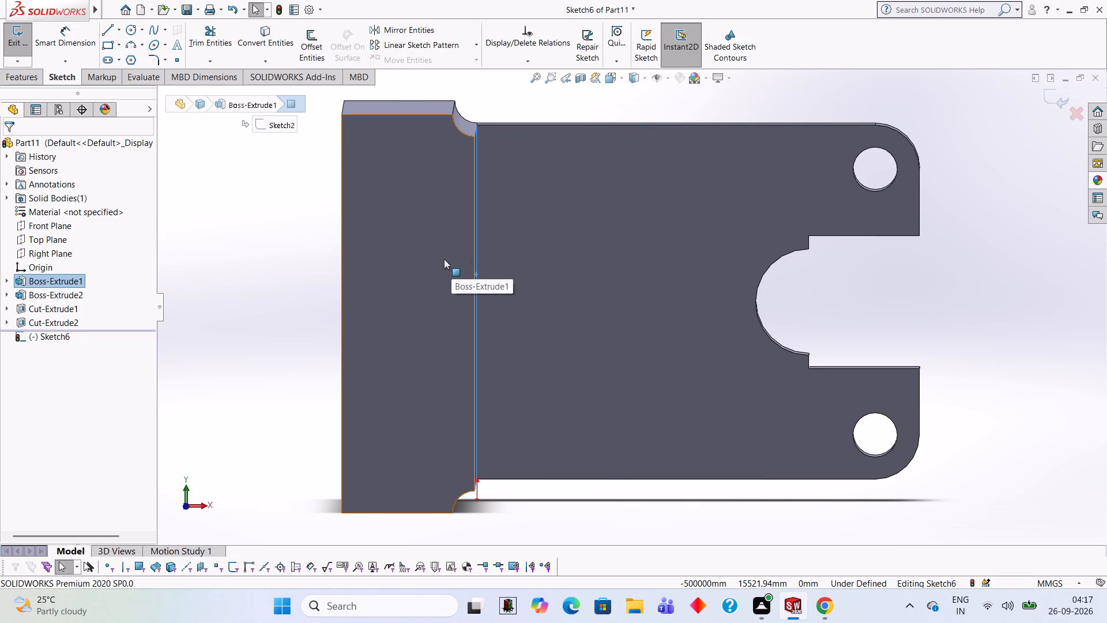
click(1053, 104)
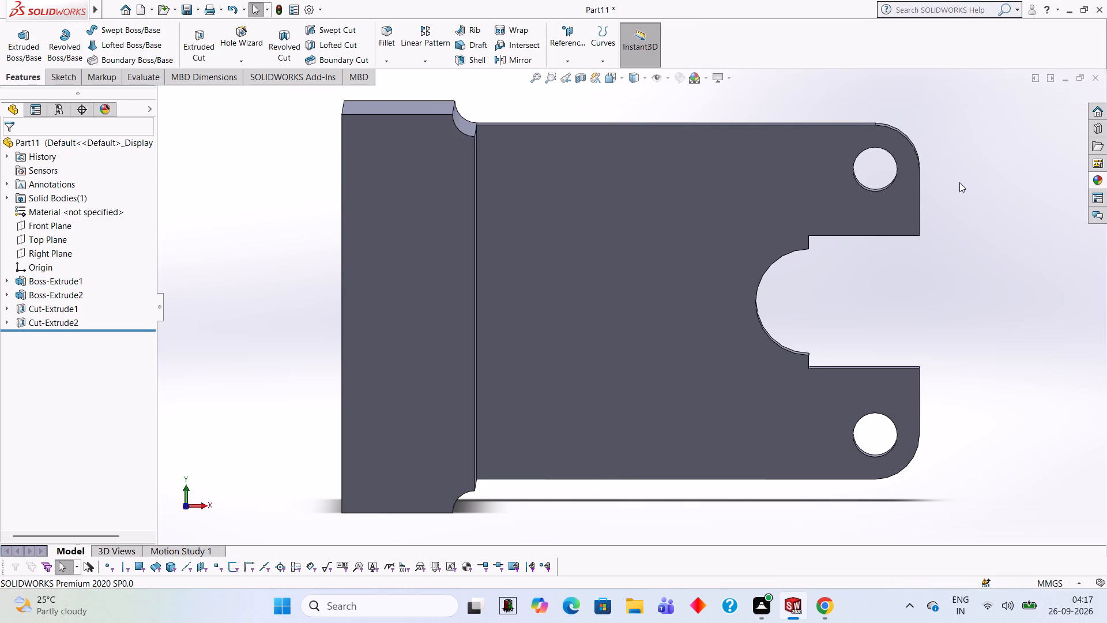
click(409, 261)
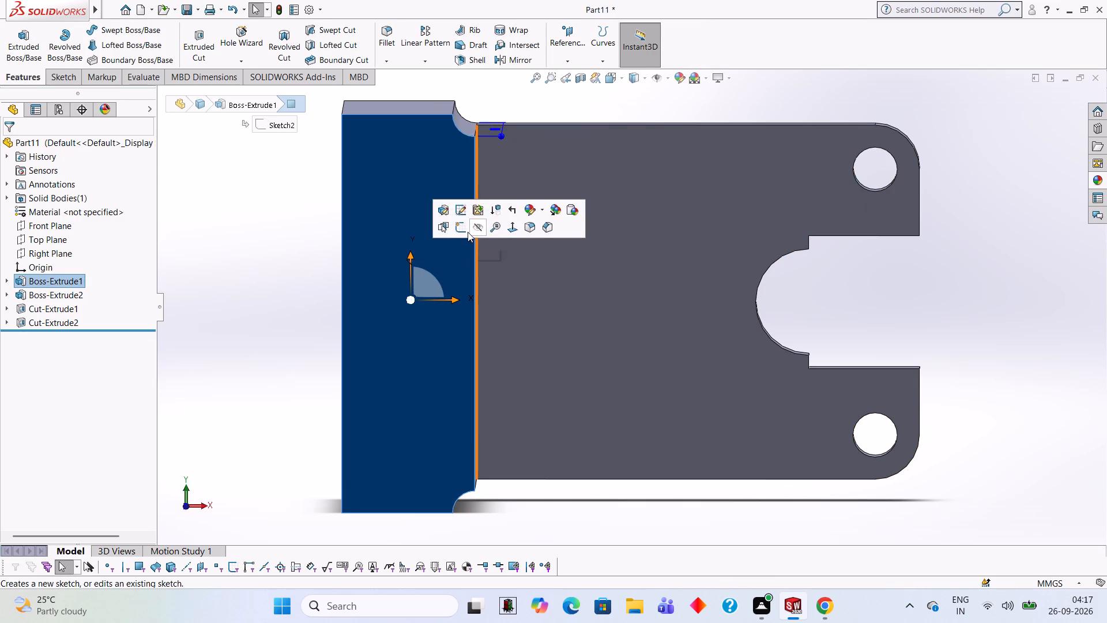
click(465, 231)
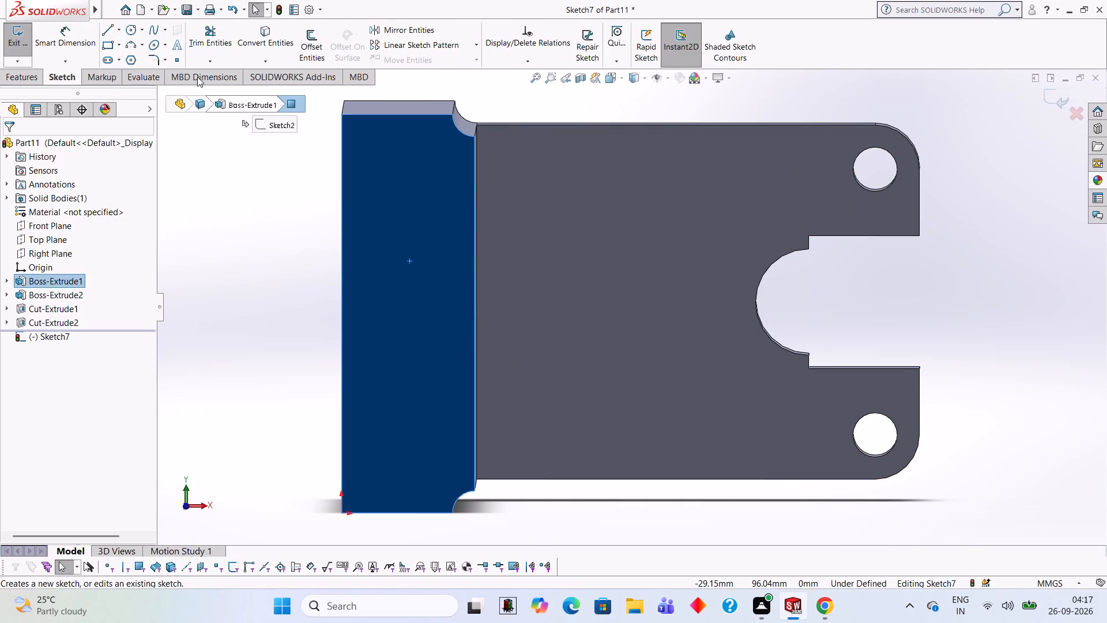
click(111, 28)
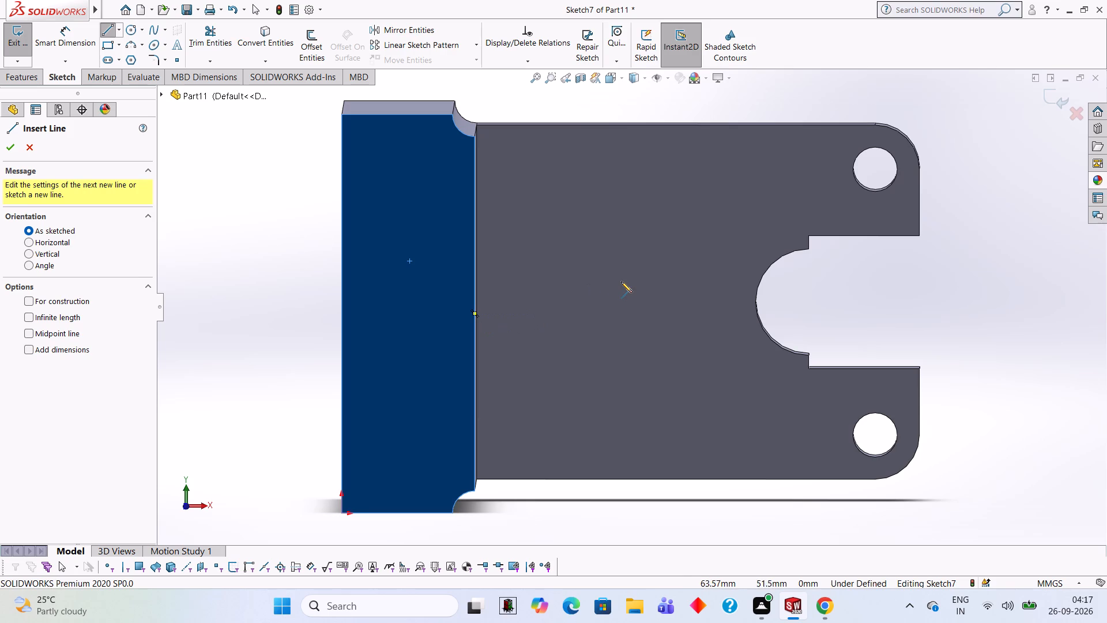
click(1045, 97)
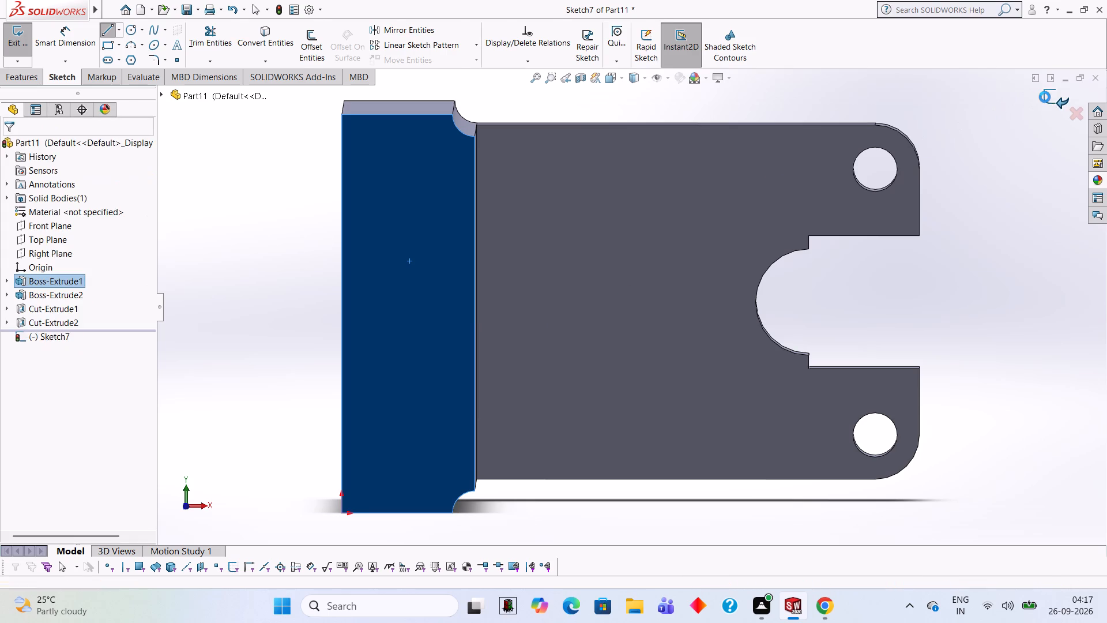
Start a new sketch on the large flat face of the plate with the slot and corner holes, viewed face-on.
click(631, 271)
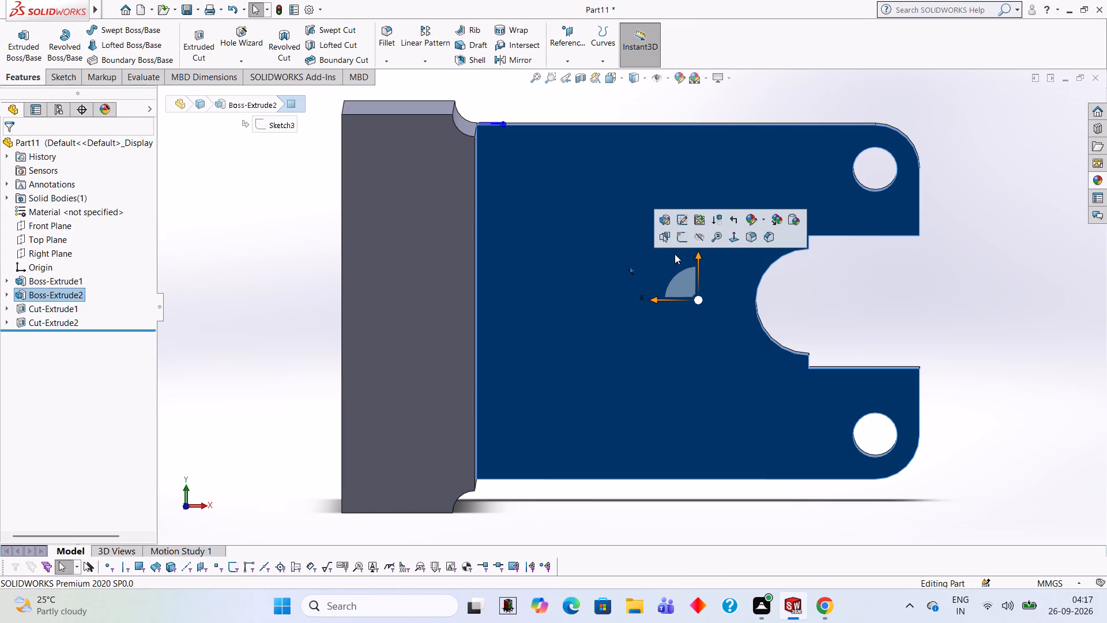
click(681, 239)
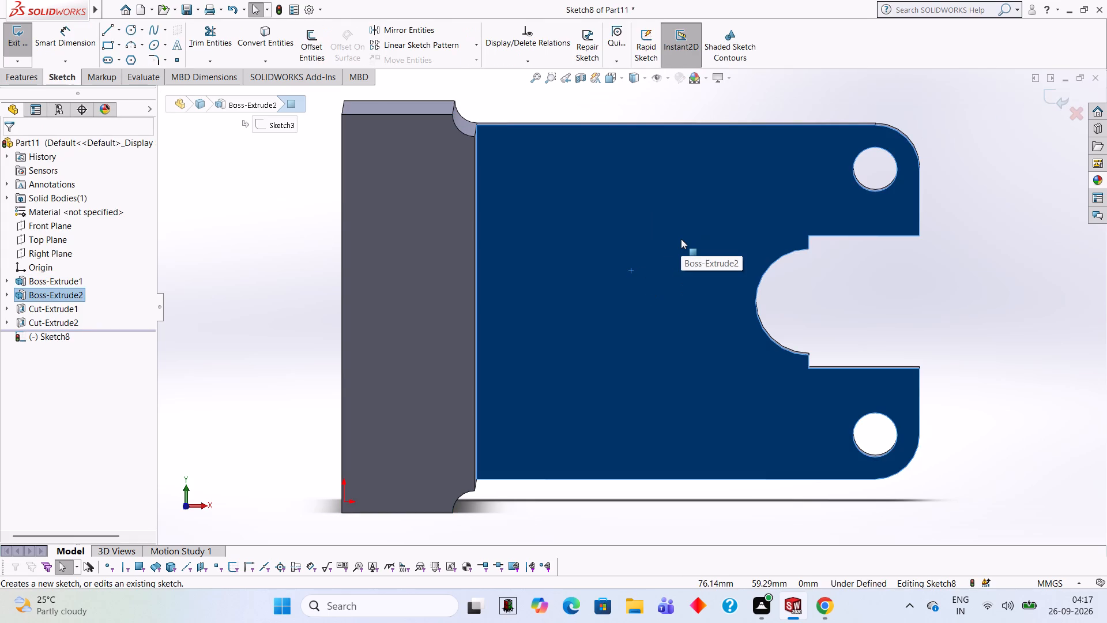
key(ctrl+8)
scroll(681, 257, down, 2)
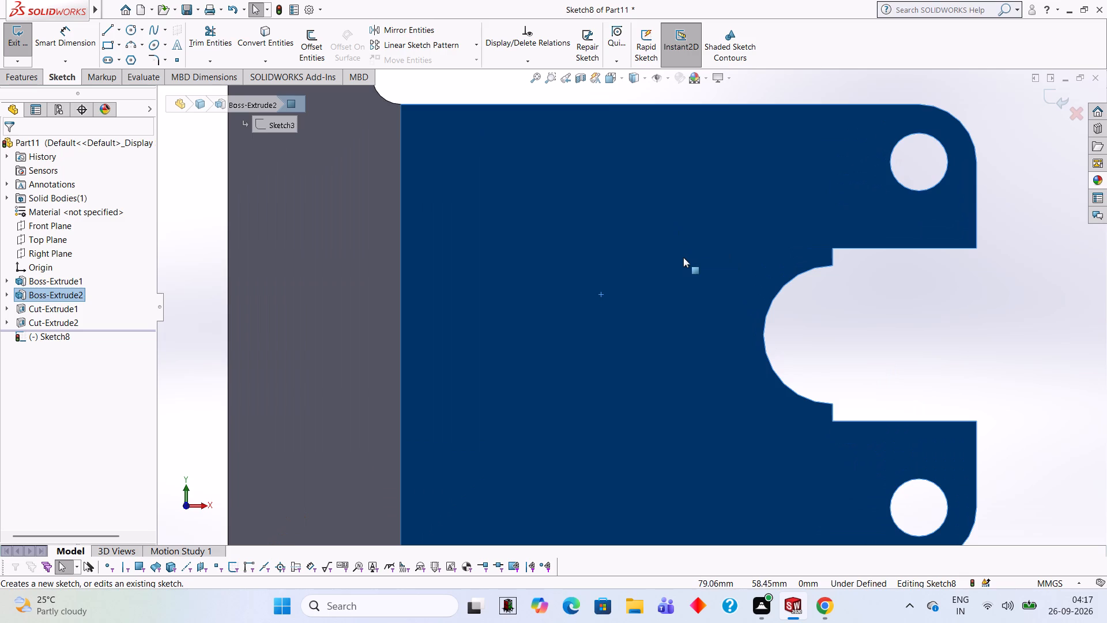
scroll(698, 249, up, 1)
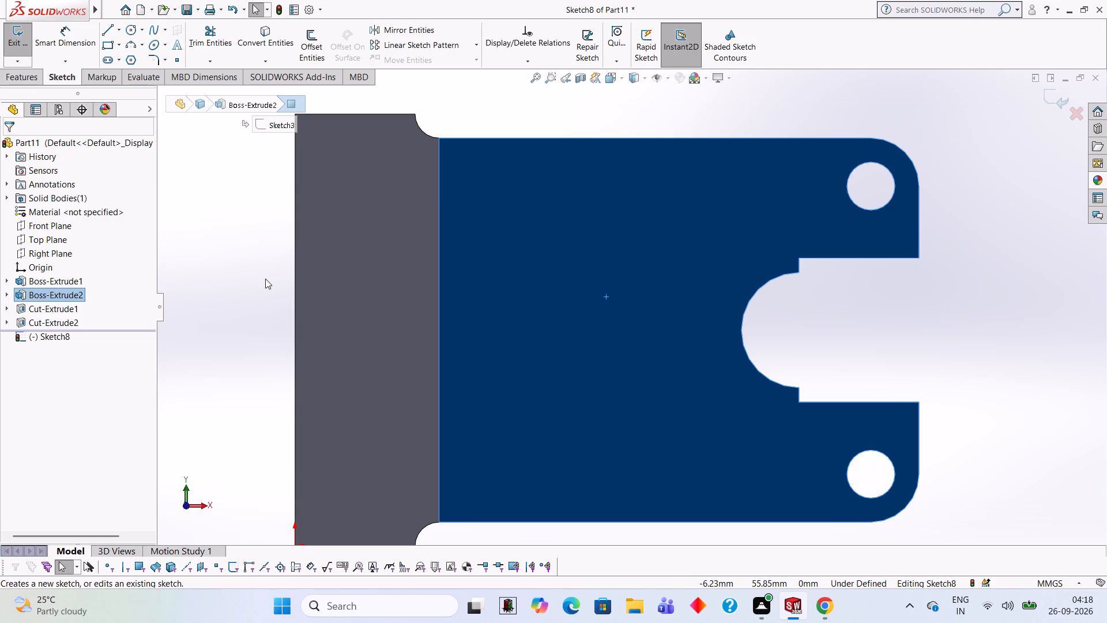
Switch to Calculator and compute 100 − 22 − 15.
text(100)
key(minus)
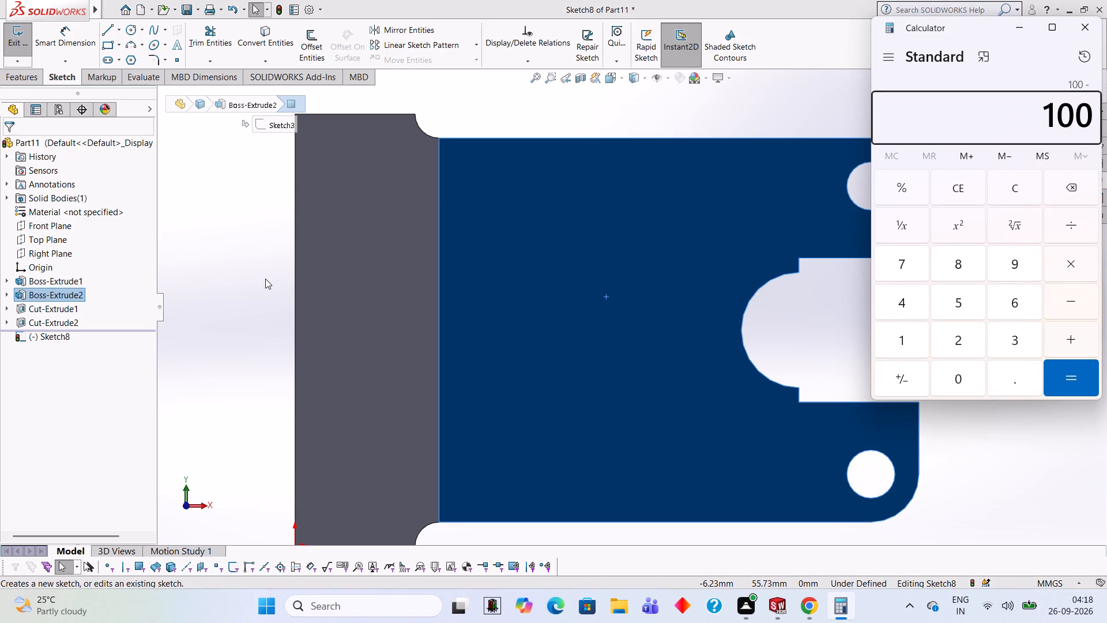
text(22)
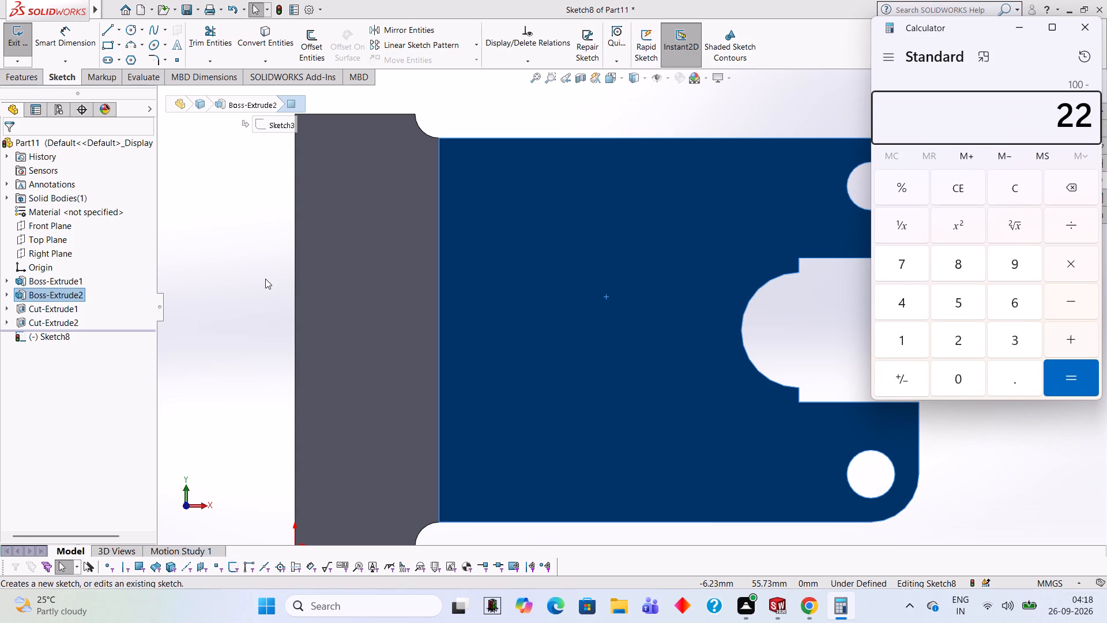
key(minus)
text(17)
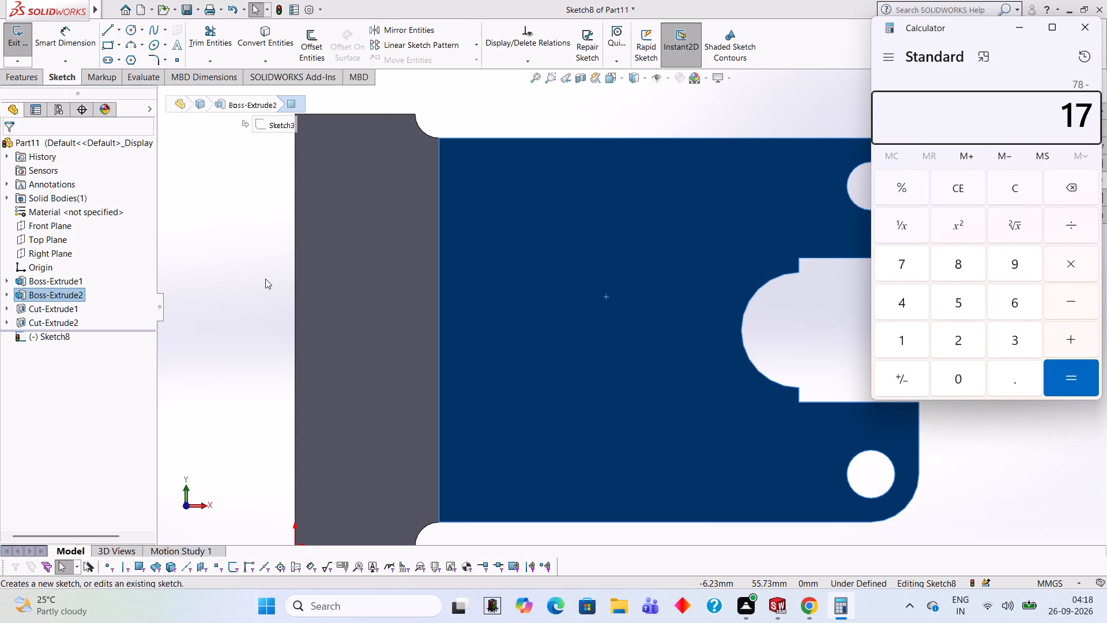
key(BackSpace)
key(5)
key(Return)
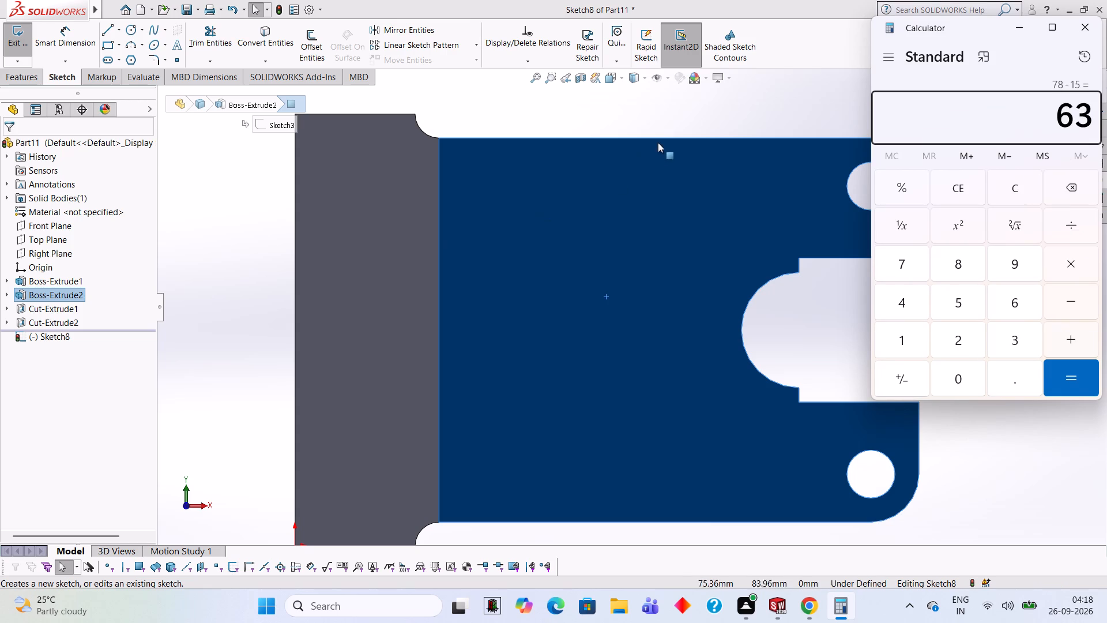
click(1094, 31)
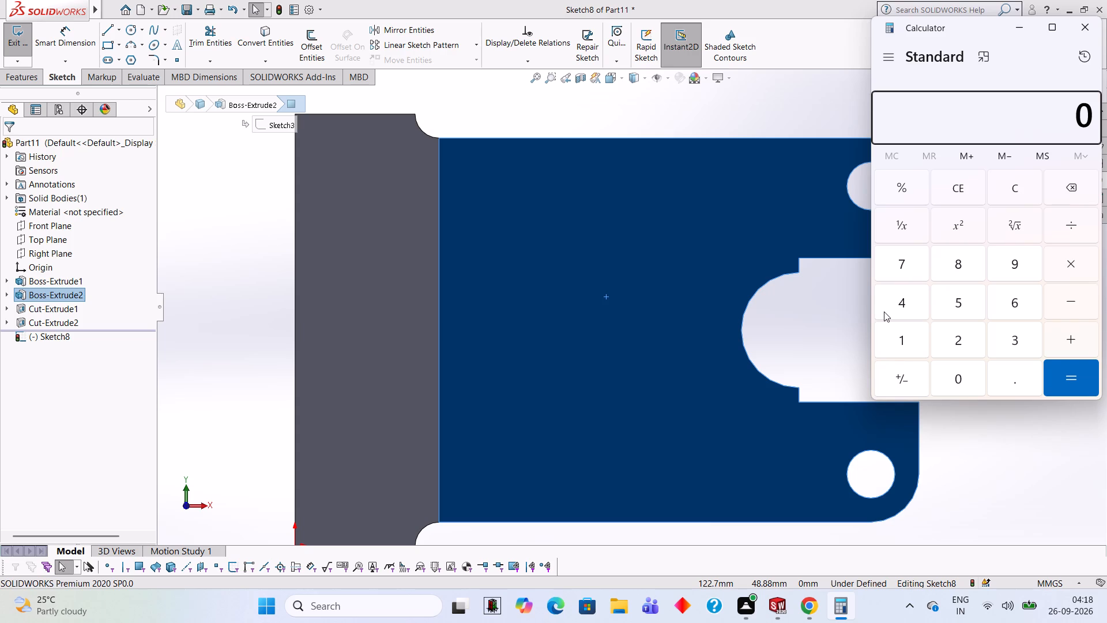
Compute 63 − 17.5 in Calculator.
text(63-17.5)
key(Return)
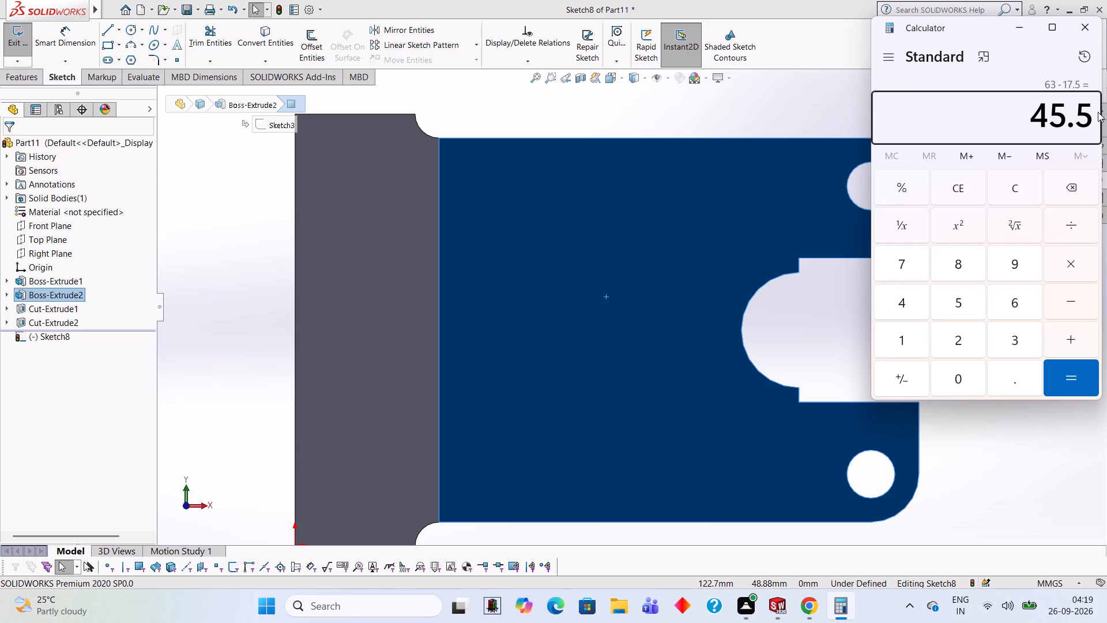
click(1090, 33)
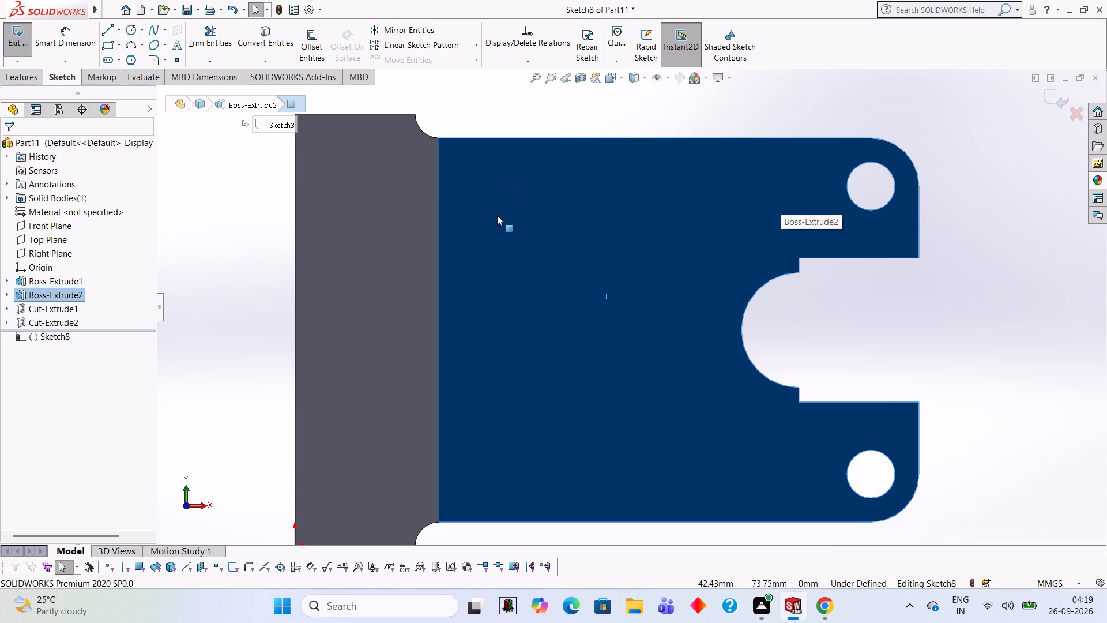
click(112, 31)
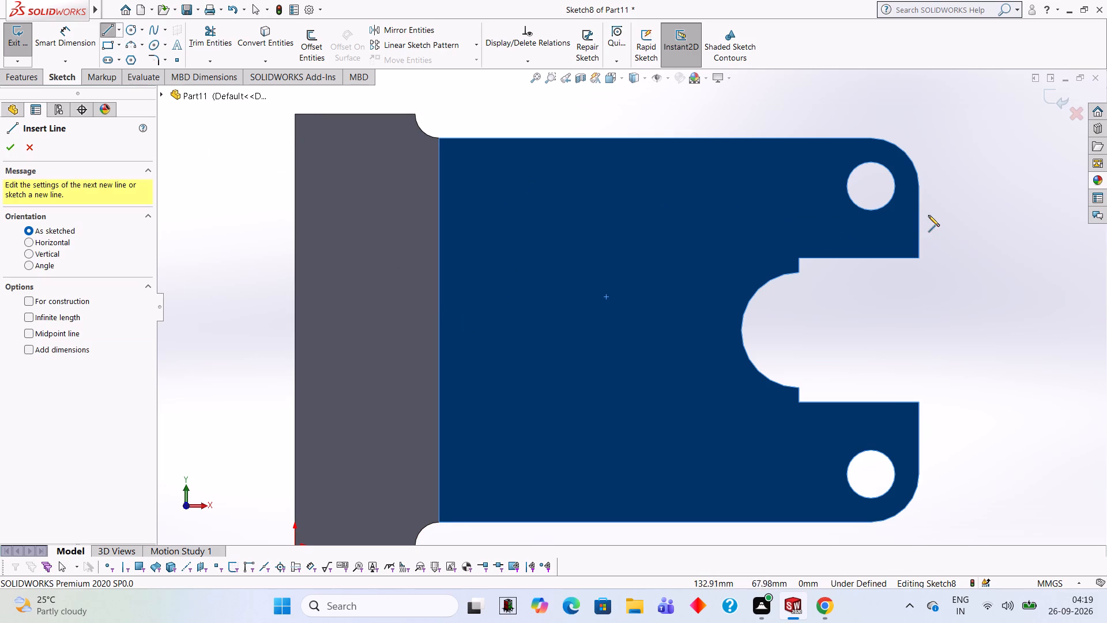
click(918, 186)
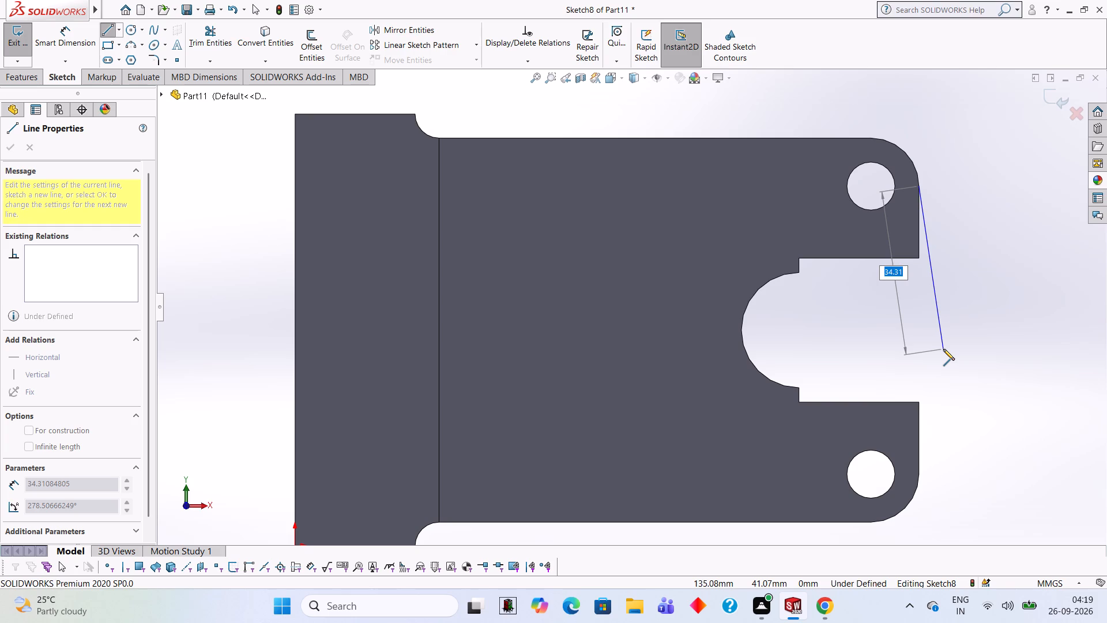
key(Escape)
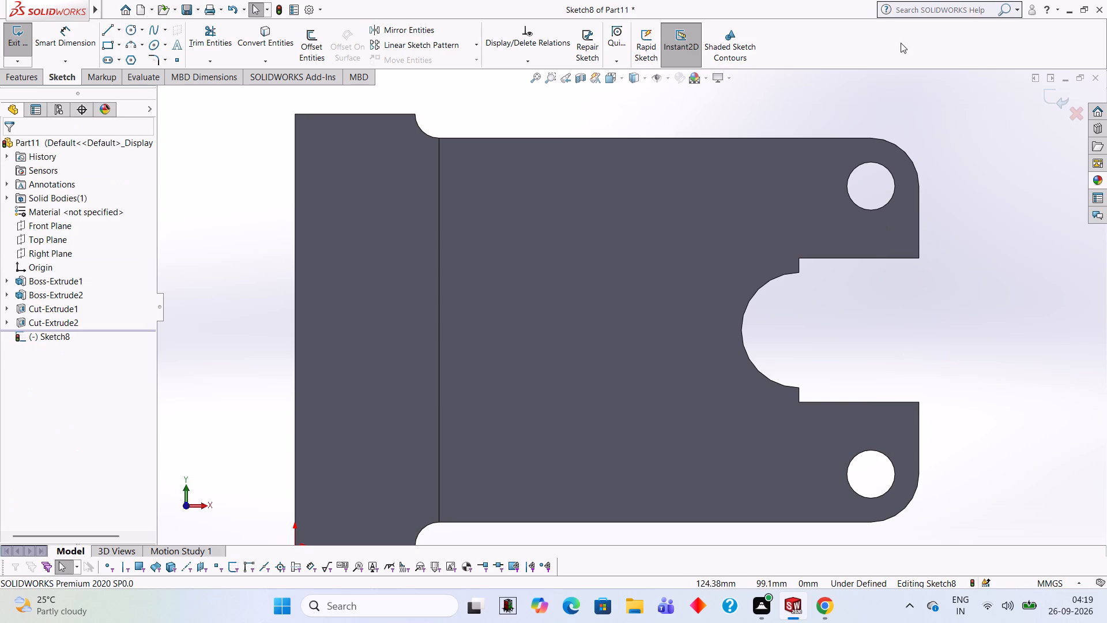
Switch to Calculator and compute 63 − 17.5 again.
key(6)
text(63-17.5)
key(Return)
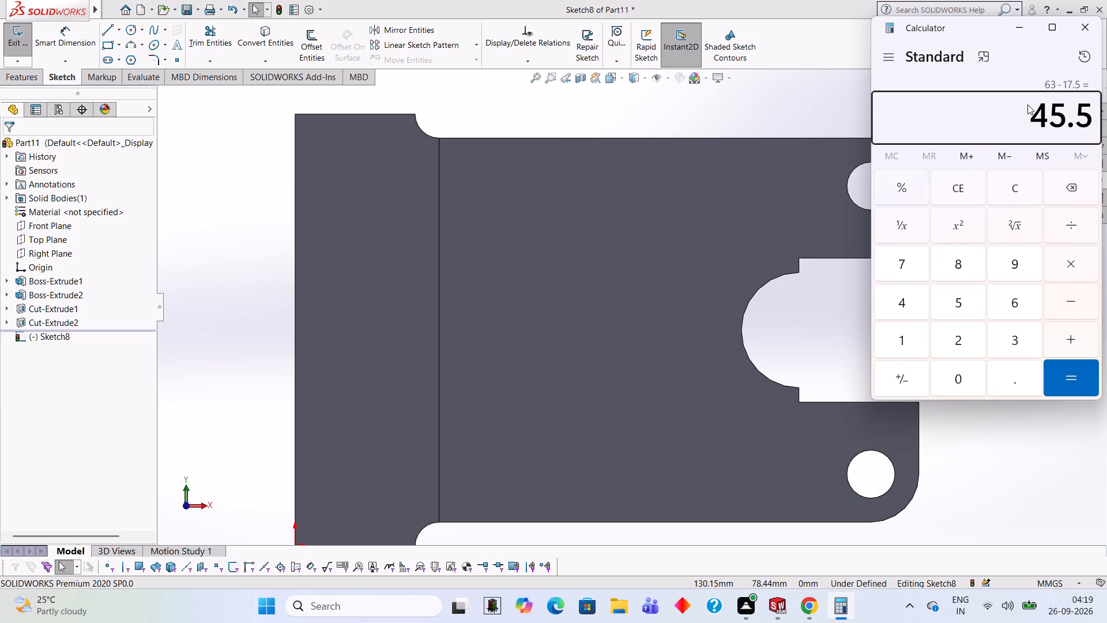
click(1091, 30)
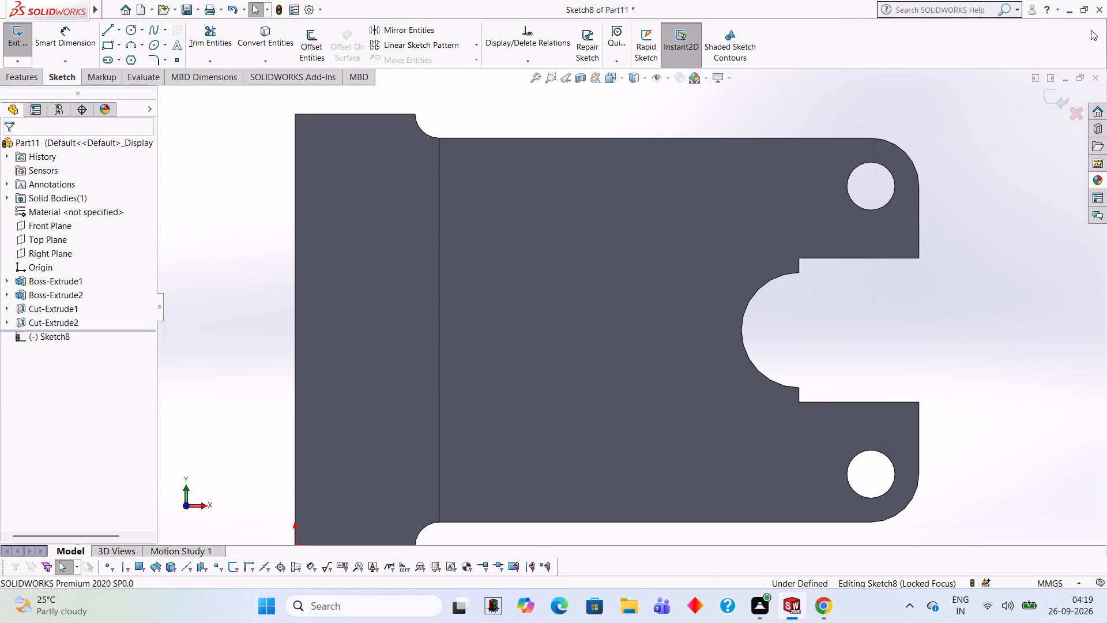
In the plate-face sketch, draw a 45.5 mm horizontal line toward the slot from the midpoint of the edge where the plate meets the block.
click(103, 30)
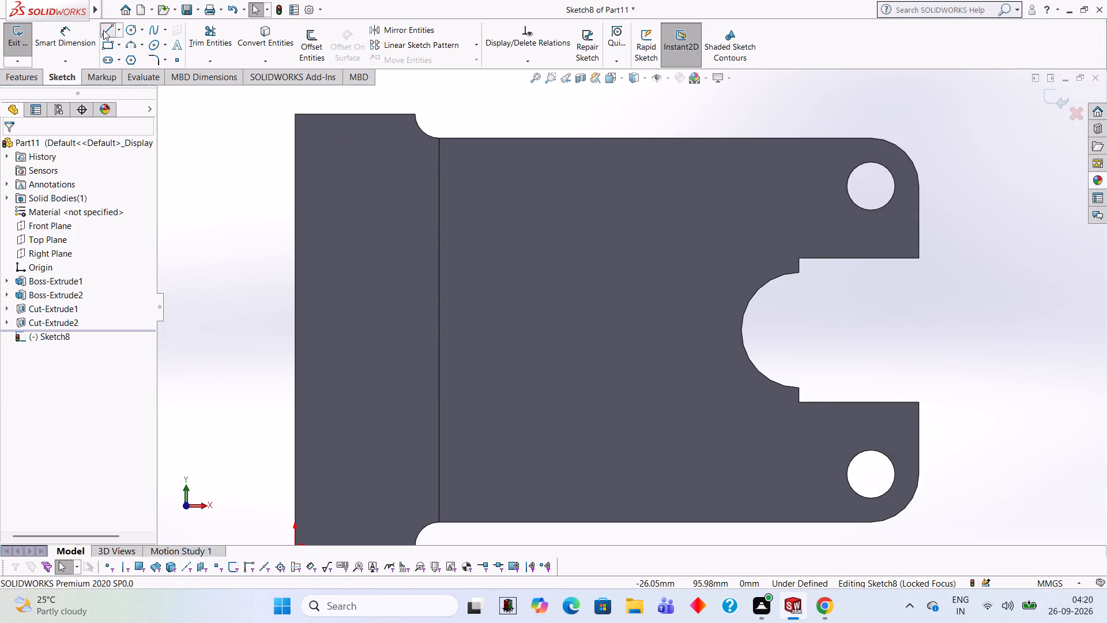
click(438, 329)
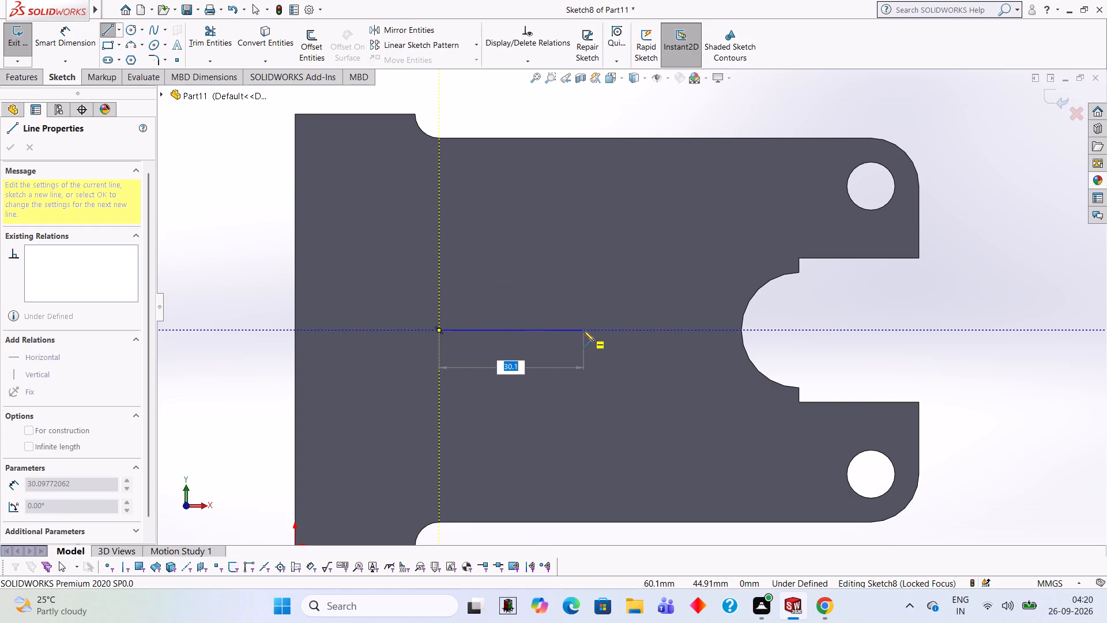
text(45.)
key(5)
key(Return)
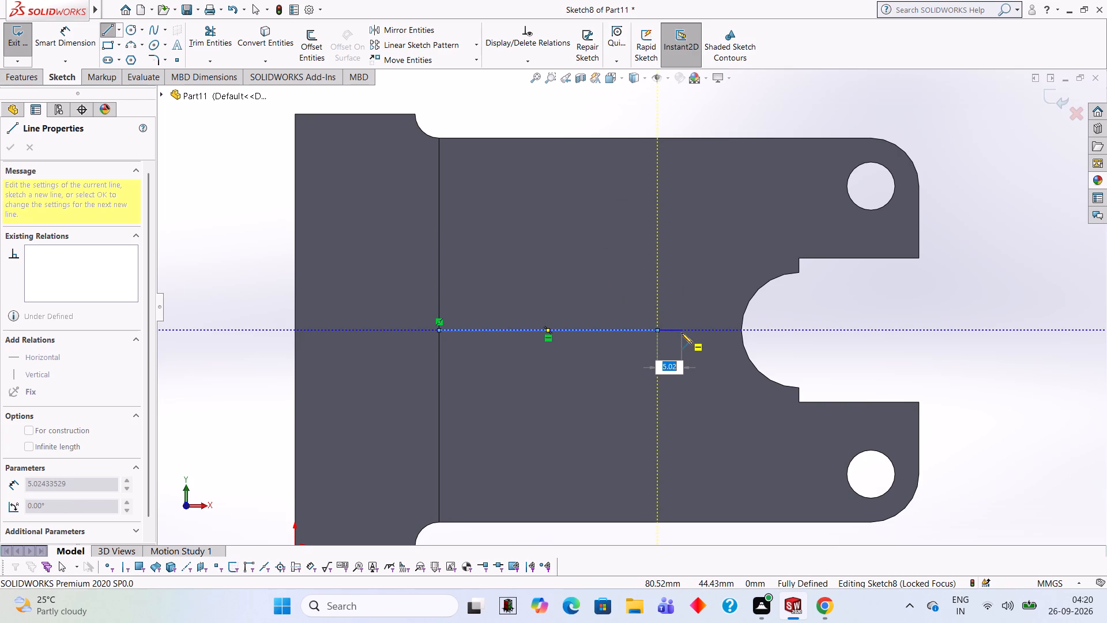
Undo the 45.5 mm horizontal line in the plate-face sketch.
key(Escape)
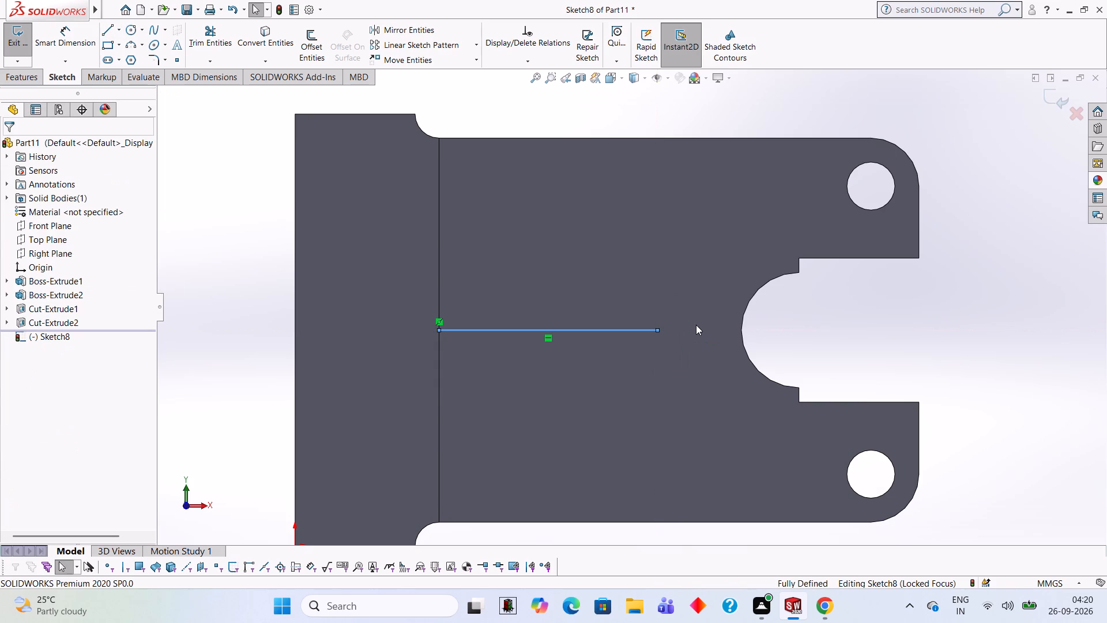
key(ctrl+z)
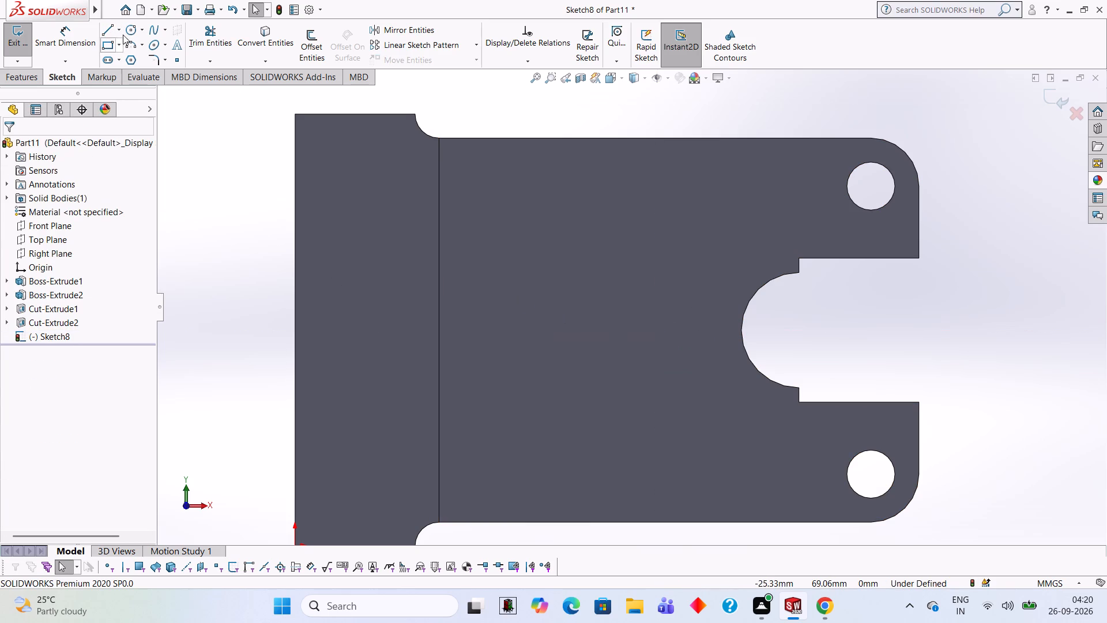
Draw a 50 mm horizontal line toward the slot from the midpoint of the edge where the plate meets the block.
click(111, 32)
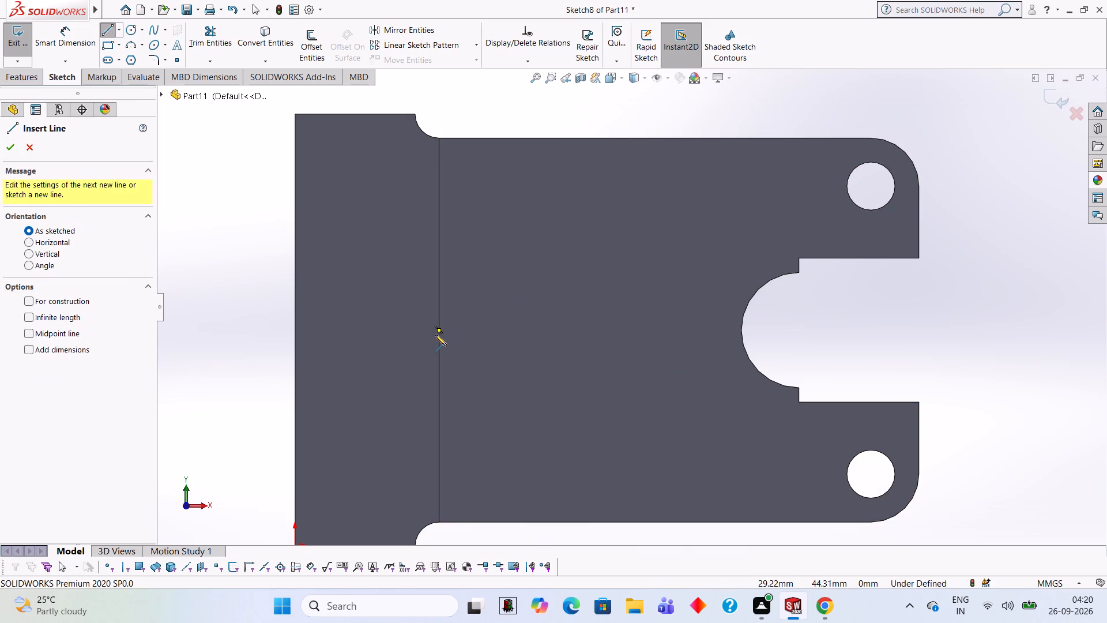
click(439, 331)
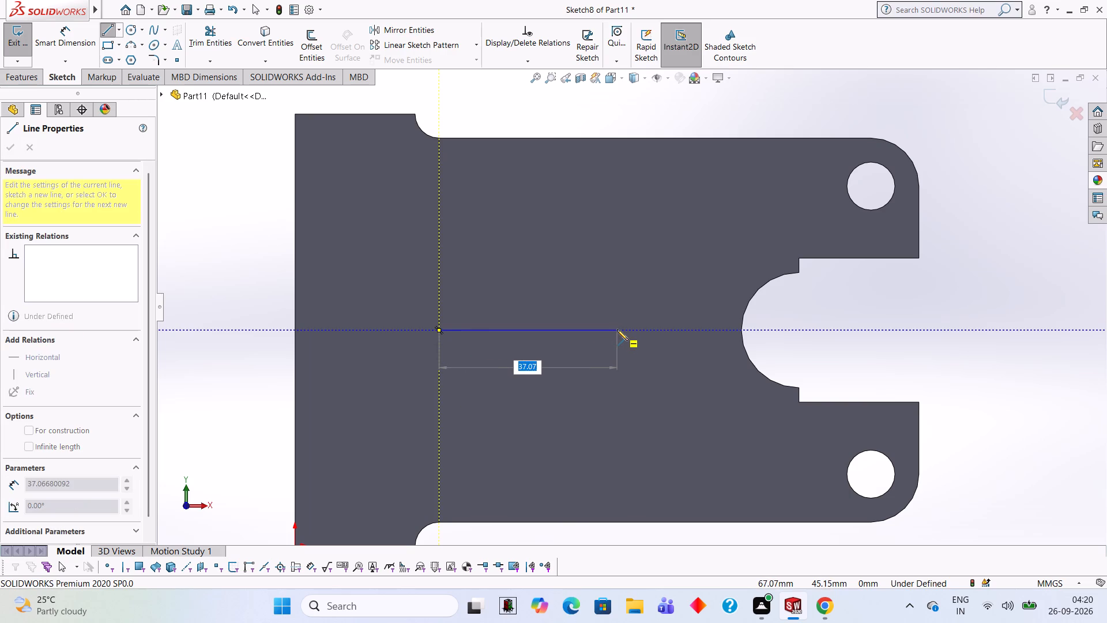
text(50)
key(Return)
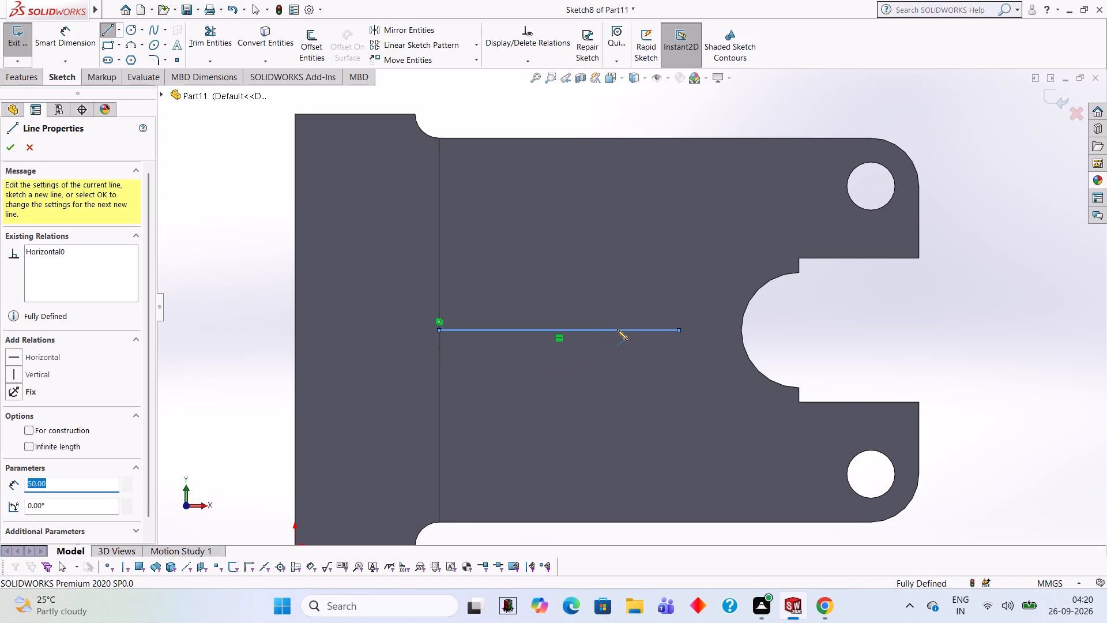
middle_drag(742, 304, 655, 316)
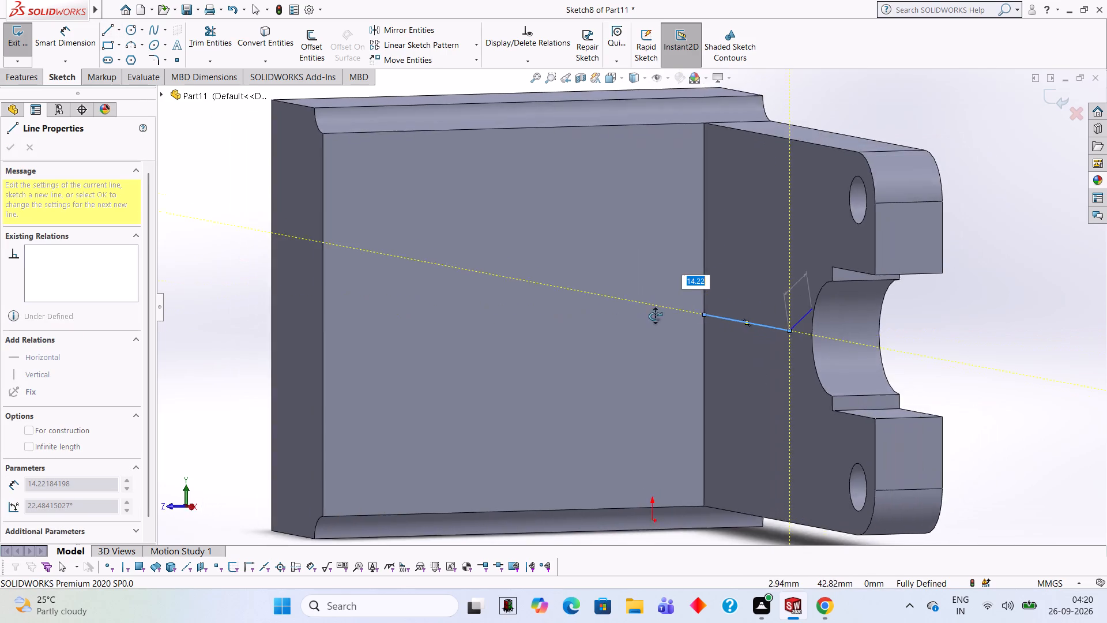
middle_drag(655, 316, 714, 362)
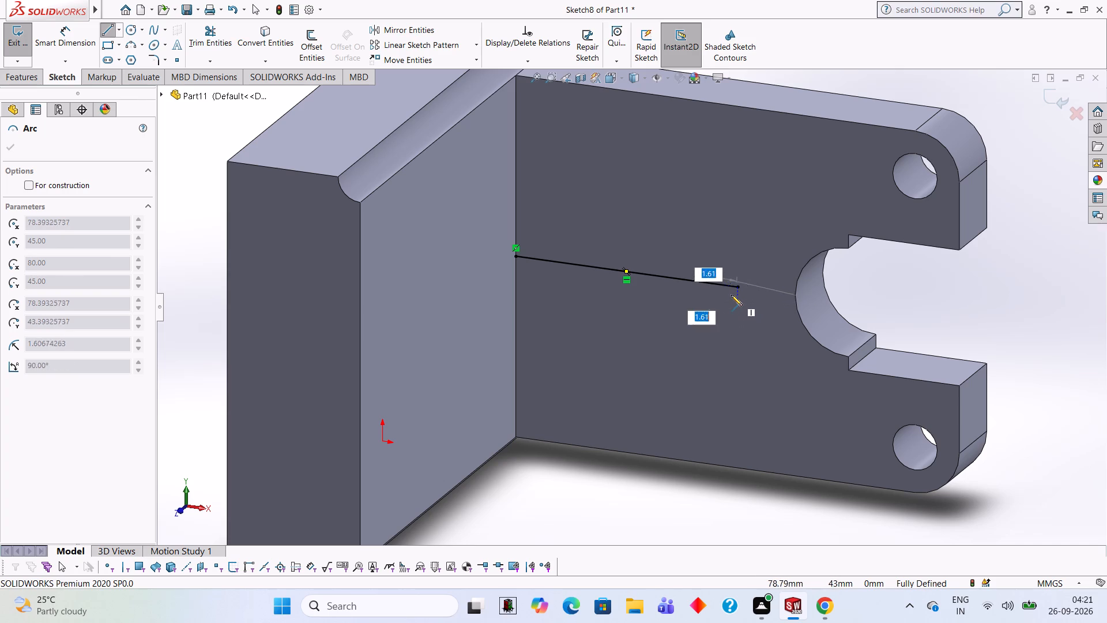
key(Escape)
Sketch the profile's upper half: 30 mm vertically from the centre line's free end, sloping to the plate's upper inner corner, and 60 mm down the block edge.
middle_drag(742, 226, 755, 182)
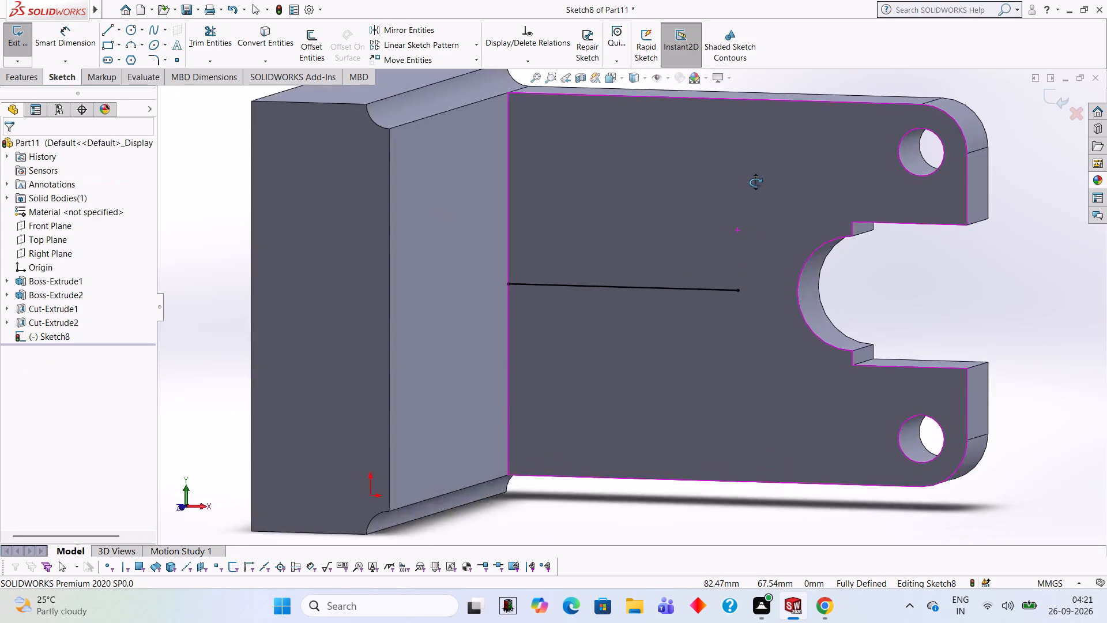
middle_drag(755, 182, 774, 166)
scroll(744, 198, up, 1)
middle_click(729, 198)
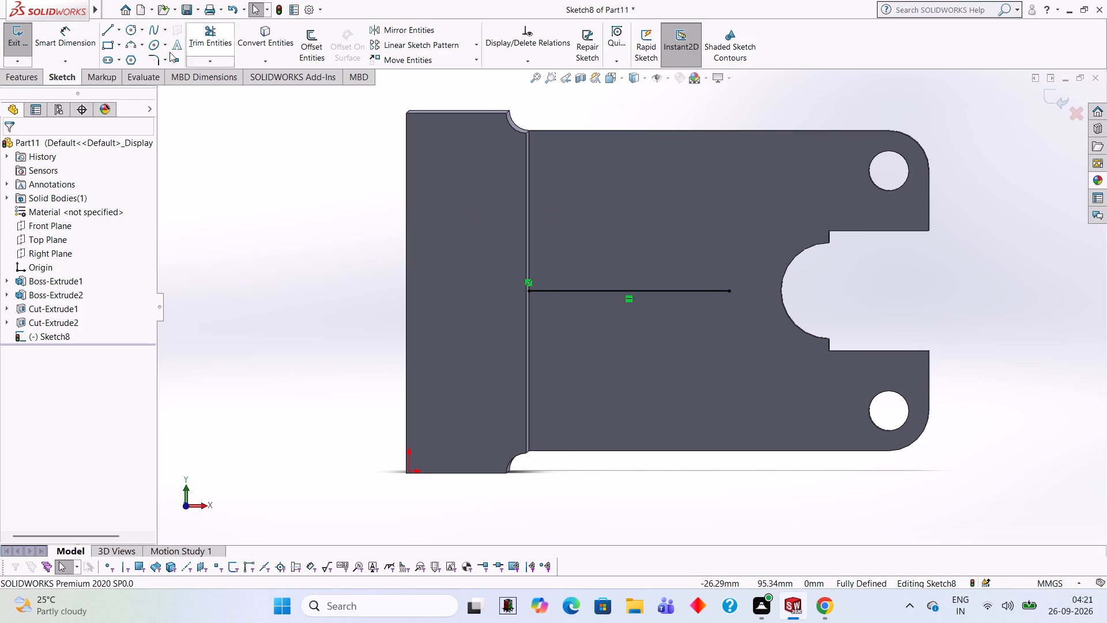
click(110, 29)
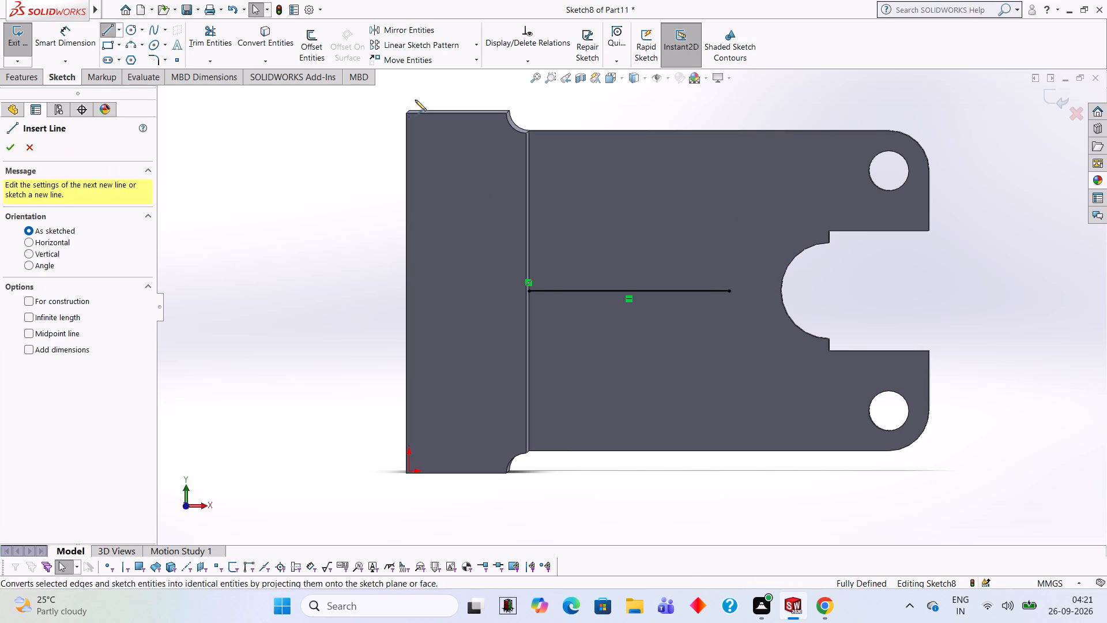
click(728, 290)
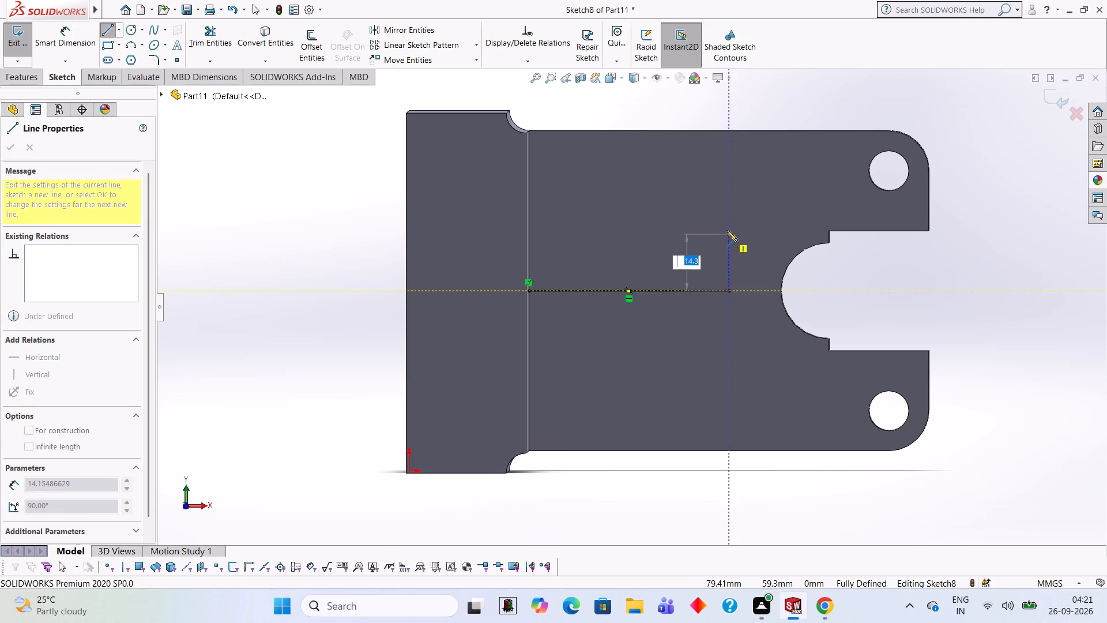
text(30)
key(Return)
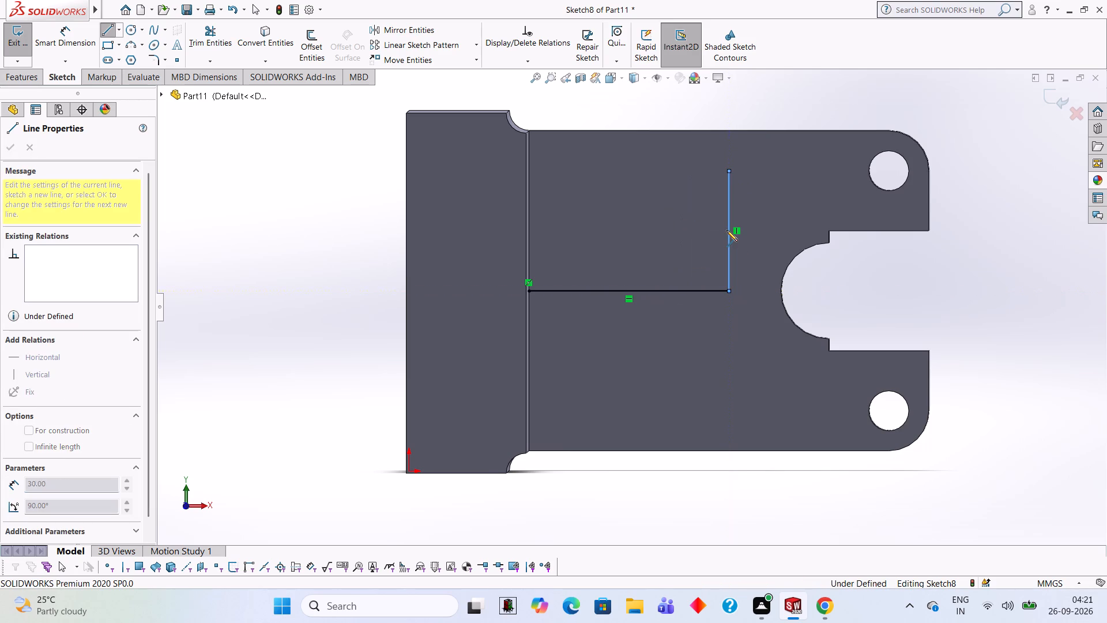
click(528, 129)
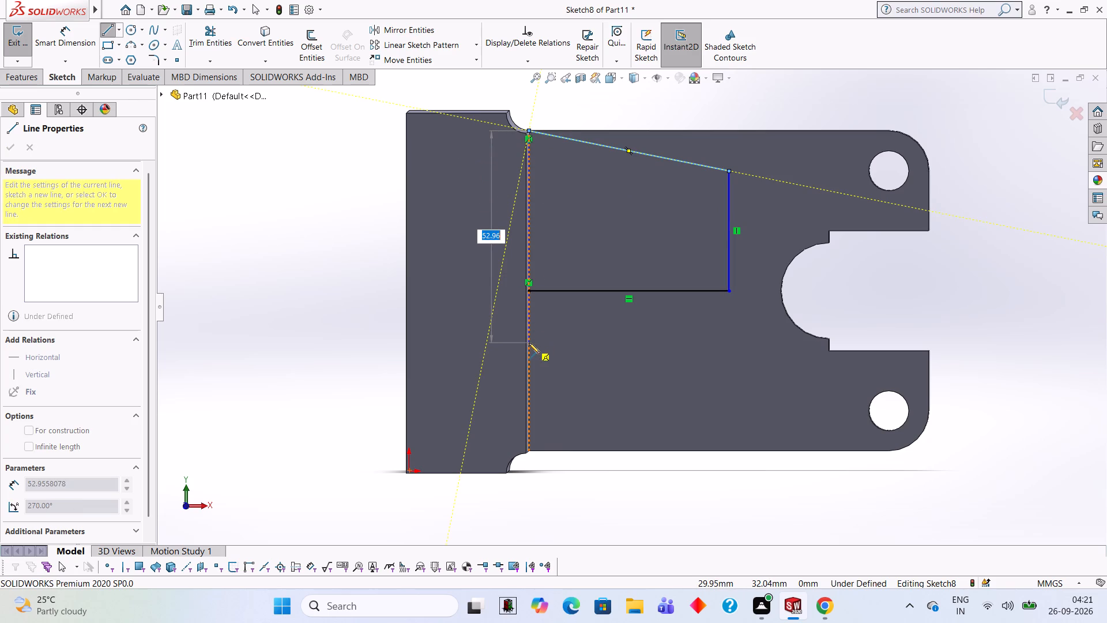
text(60)
key(Return)
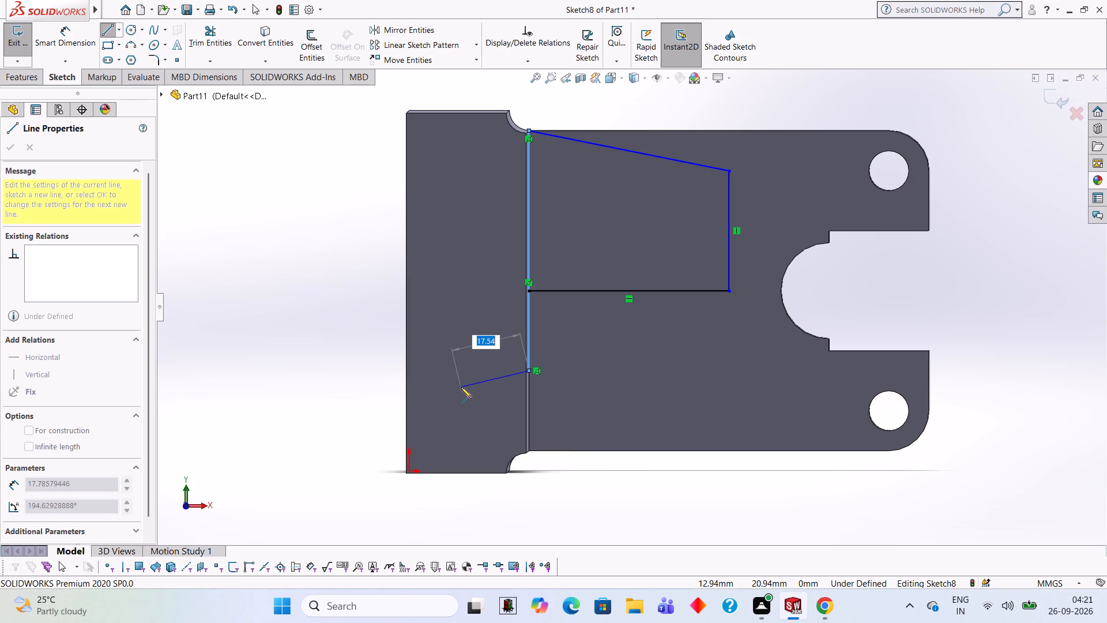
key(Escape)
Trim the part of the block-edge line that extends below the horizontal centre line.
click(223, 29)
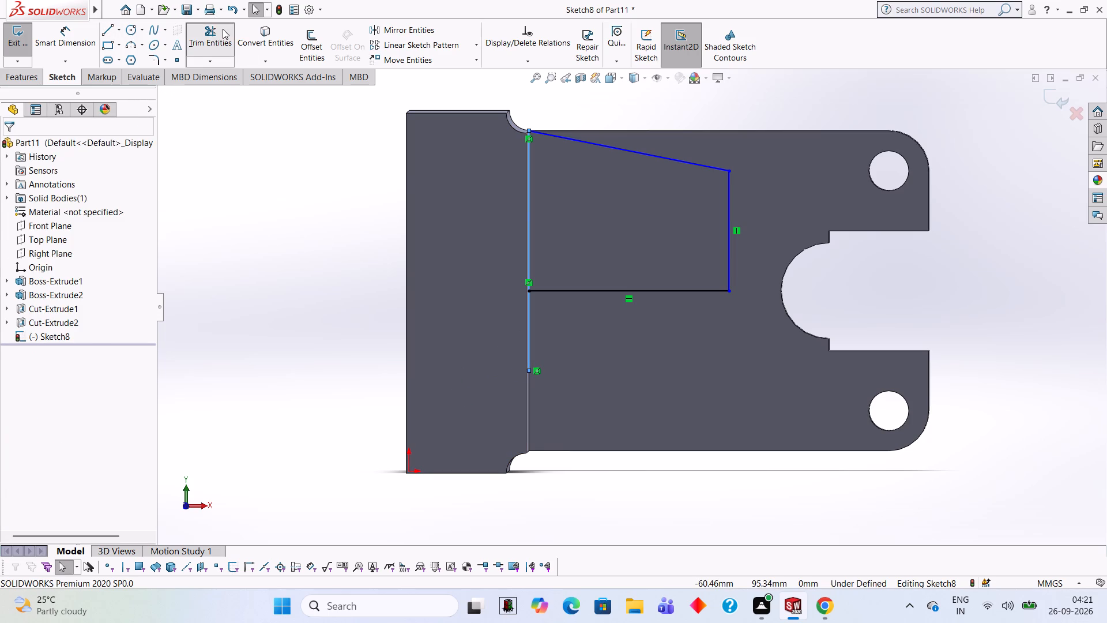
click(530, 314)
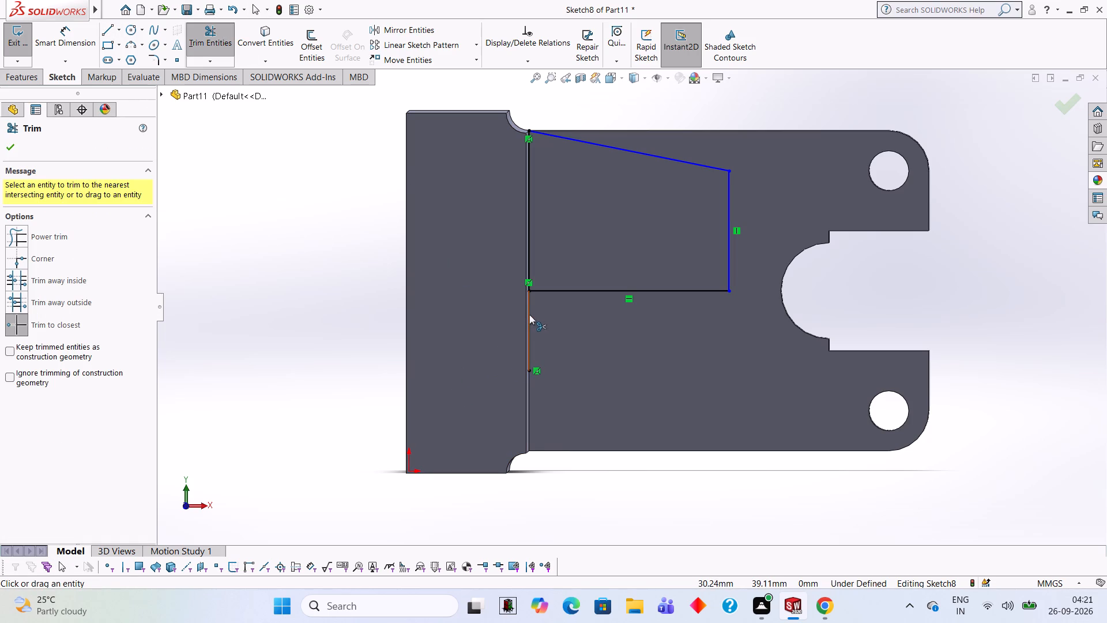
Sketch the lower half: 30 mm down from the centre line's free end, sloping to the plate's lower inner corner, and up to the edge midpoint.
click(110, 25)
click(729, 290)
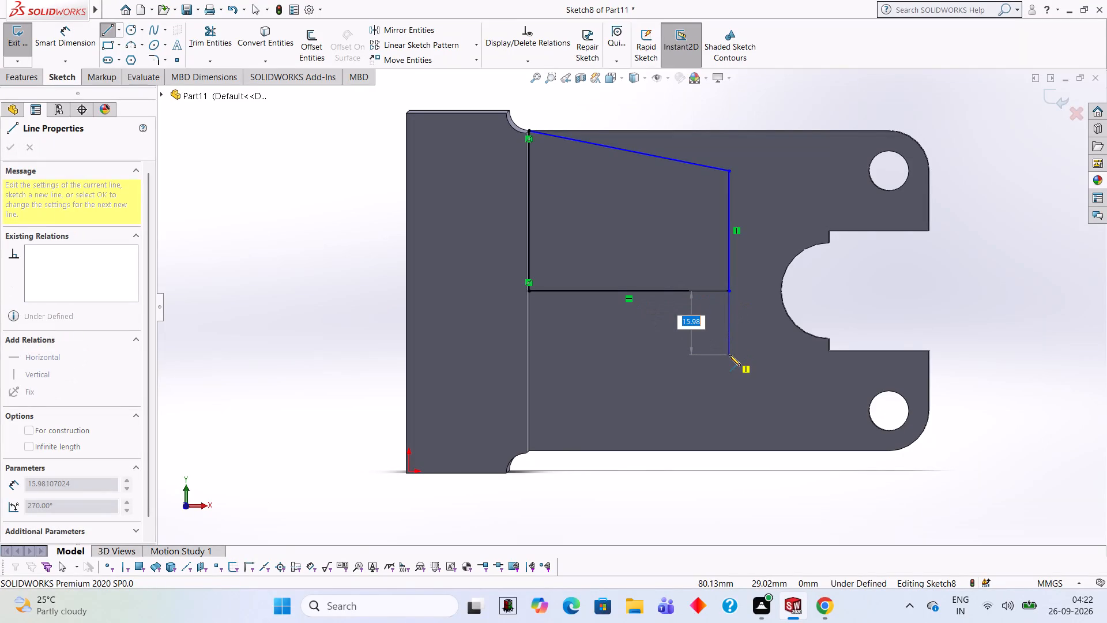
text(30)
key(Return)
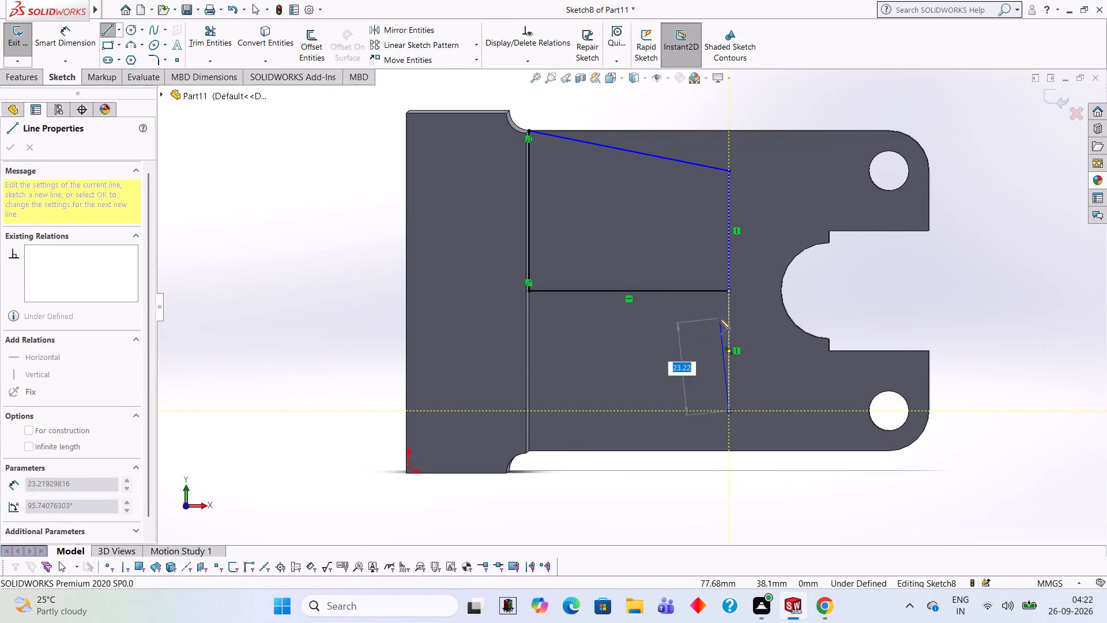
click(528, 451)
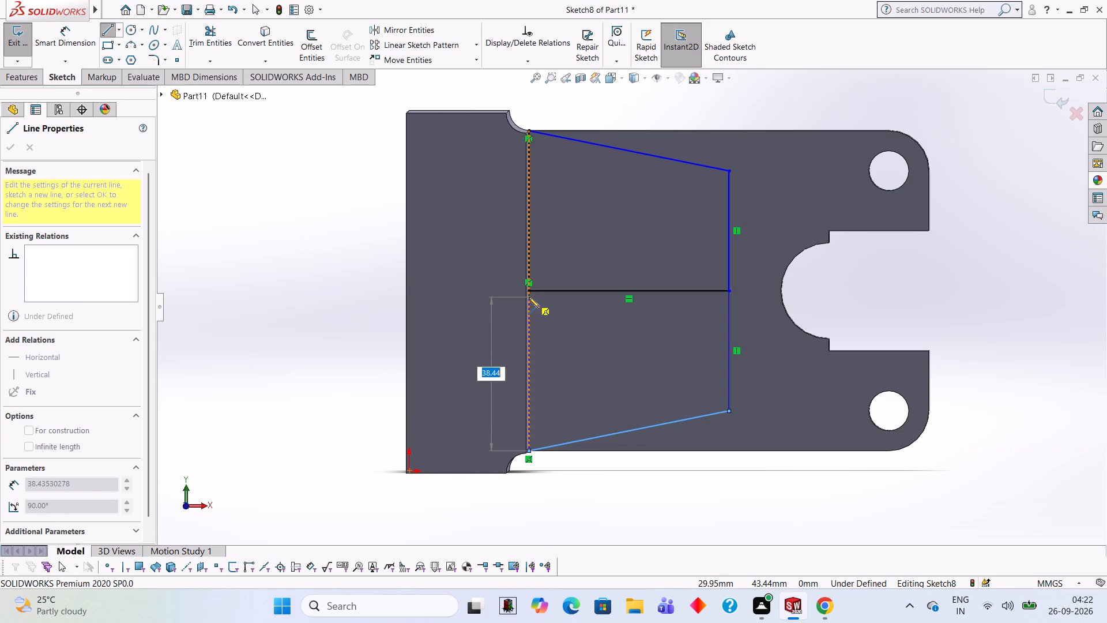
click(528, 293)
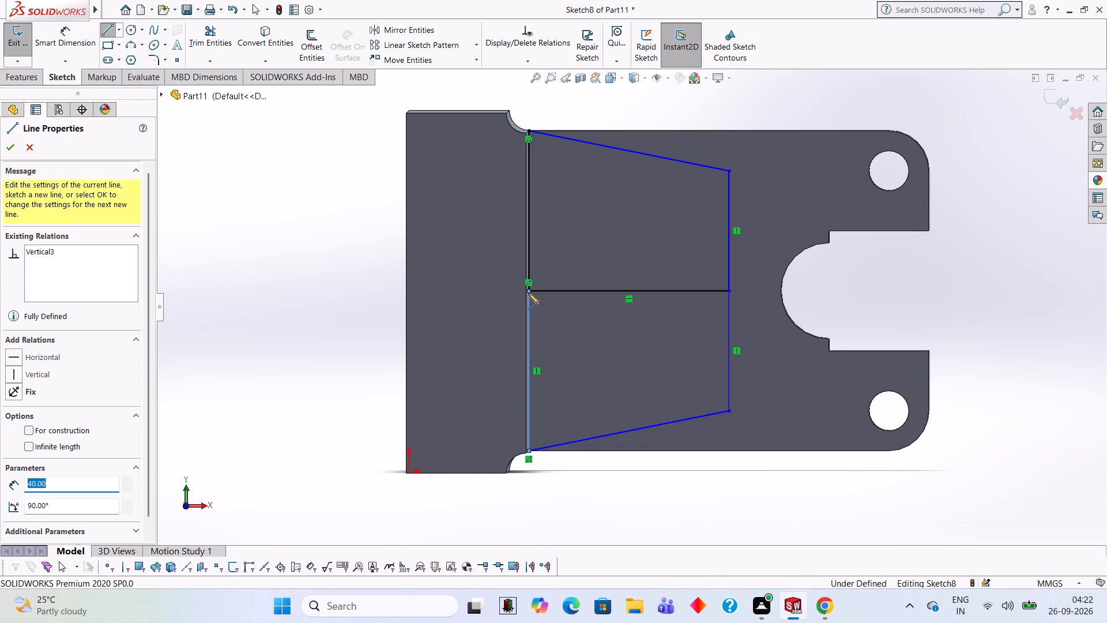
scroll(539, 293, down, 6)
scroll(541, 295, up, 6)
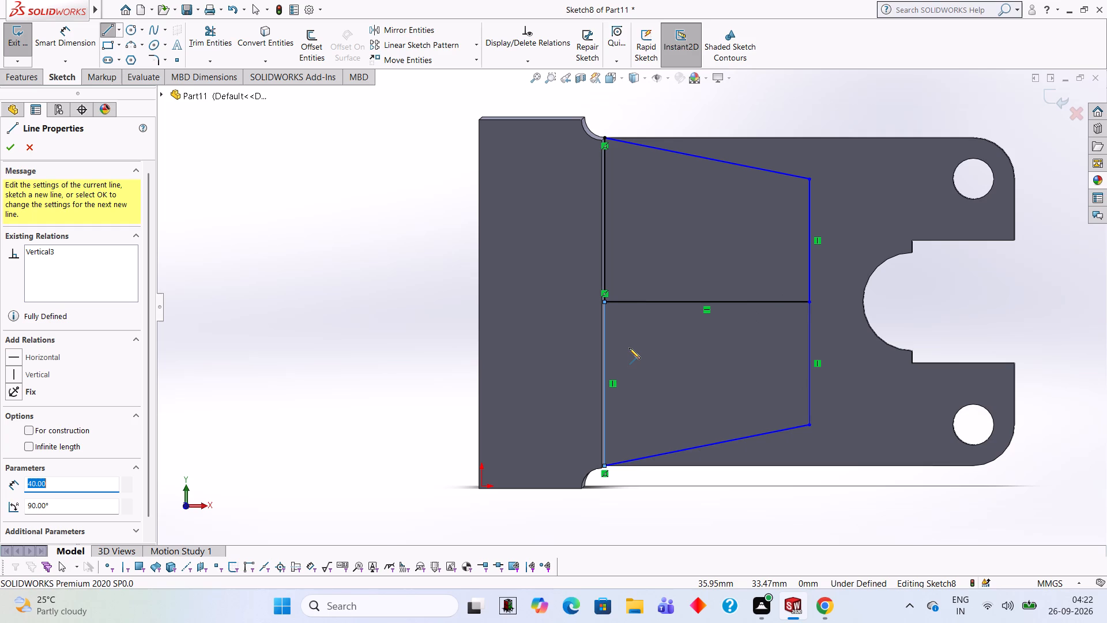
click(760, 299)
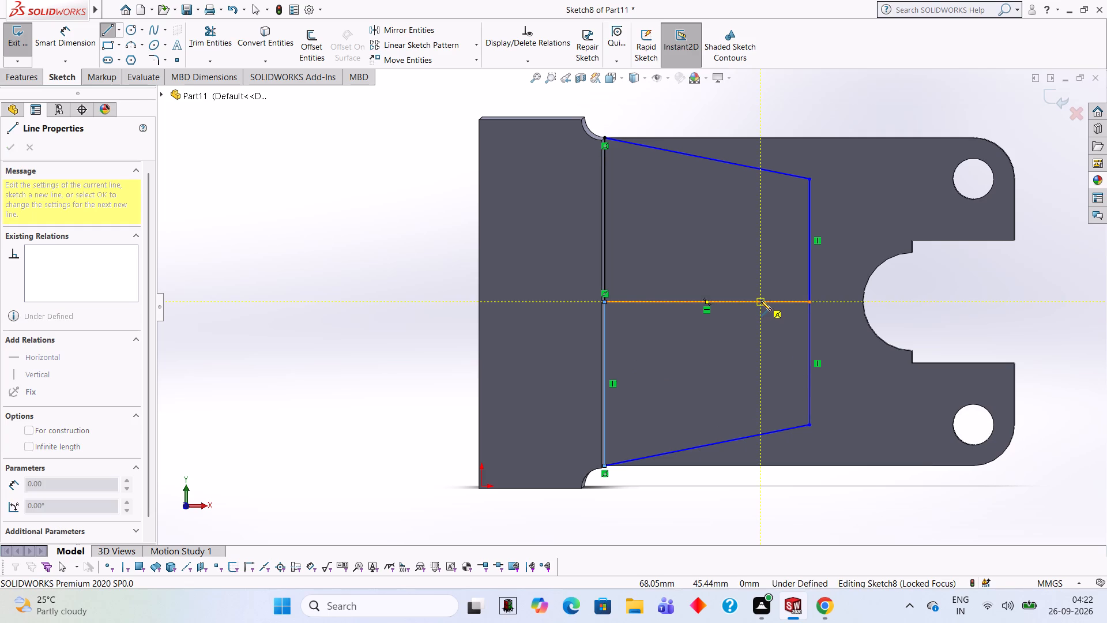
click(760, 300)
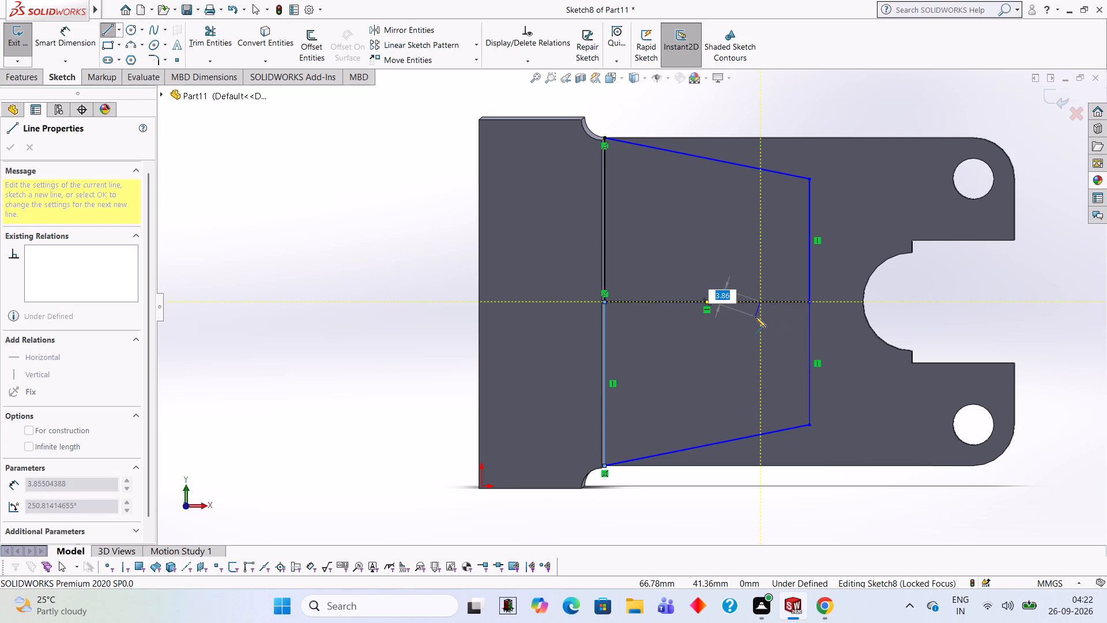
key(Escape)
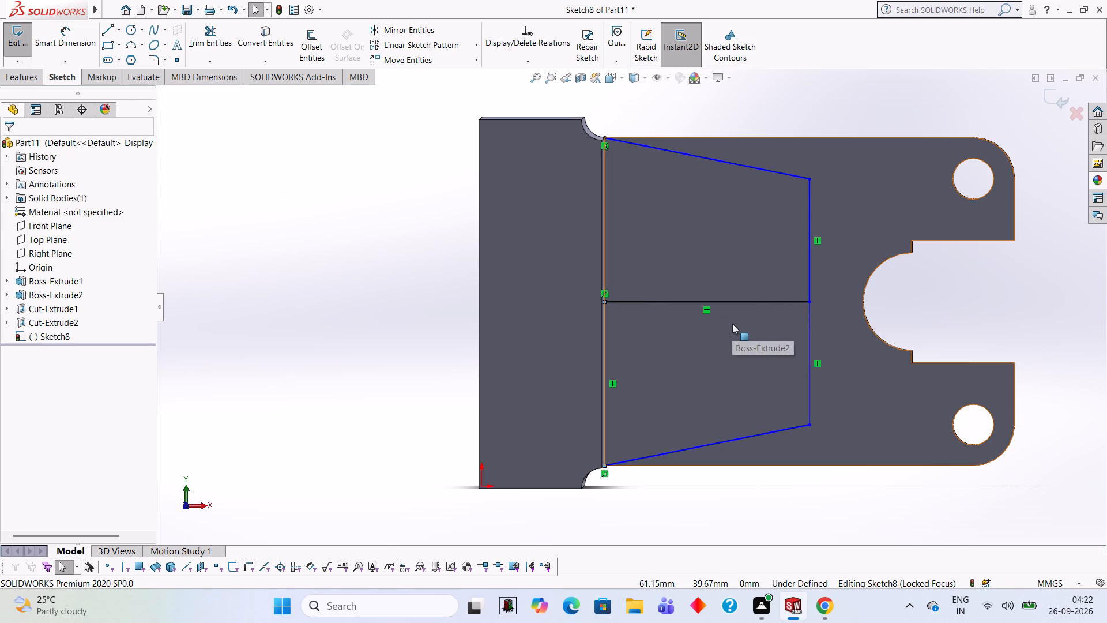
Trim away the horizontal centre line dividing the trapezoidal profile.
click(772, 301)
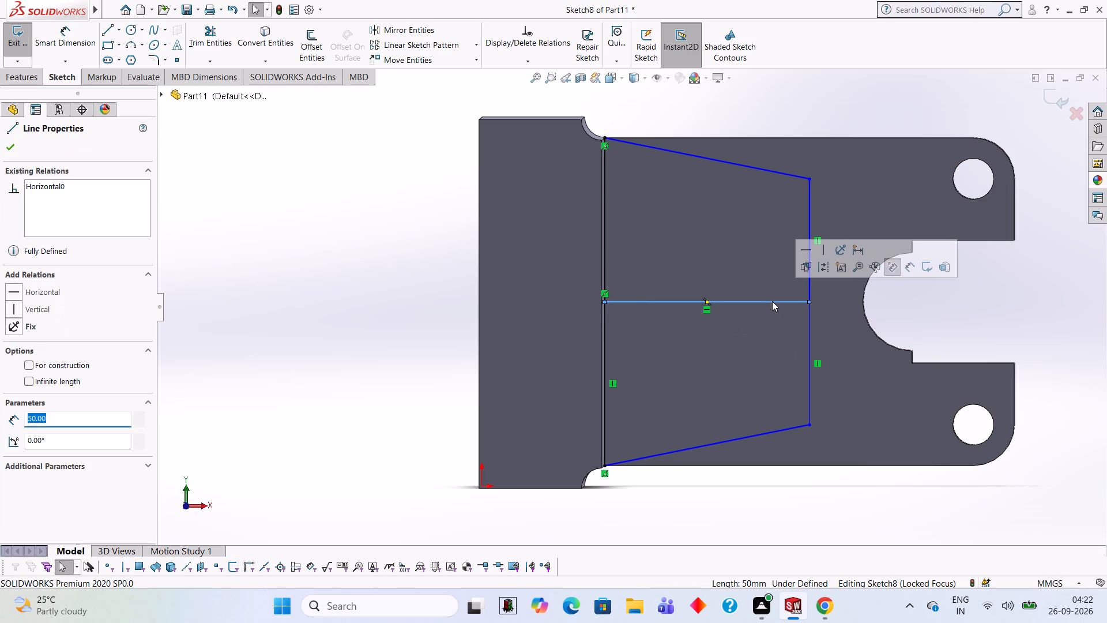
key(Escape)
click(223, 50)
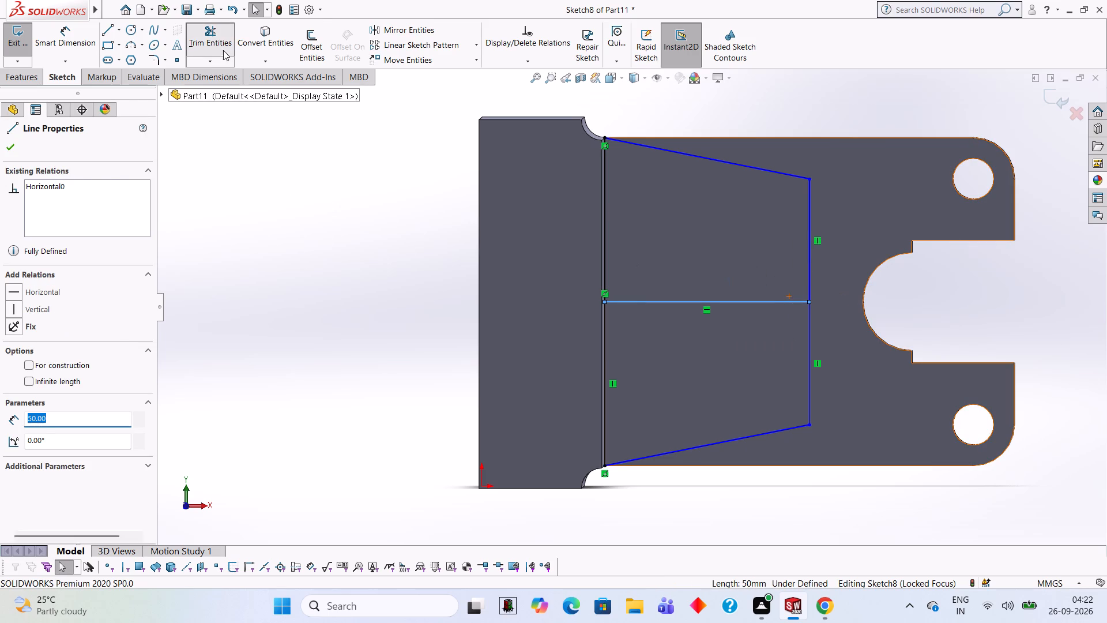
click(689, 299)
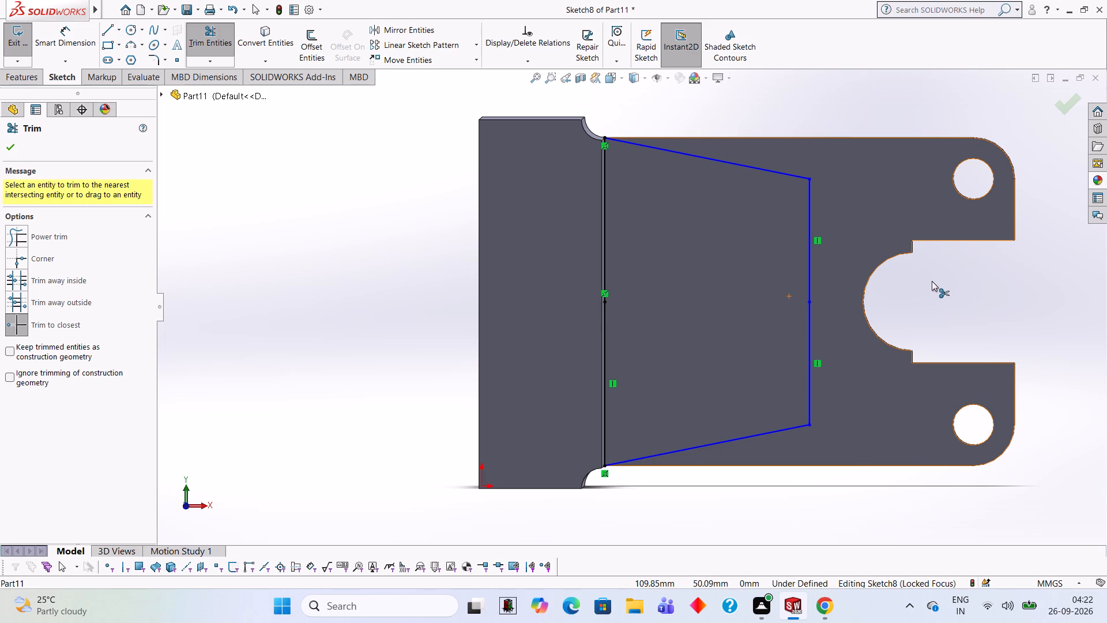
Set up a blind Boss-Extrude of the trapezoidal profile with a depth of 45.5 mm and merged result.
click(23, 83)
click(25, 58)
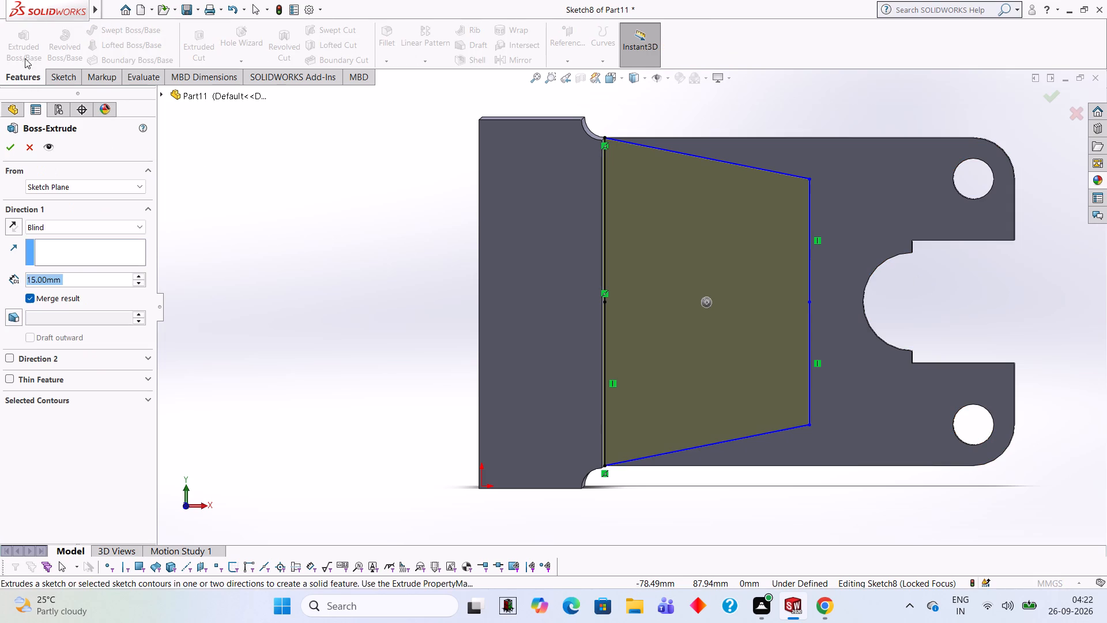
middle_drag(867, 162, 786, 173)
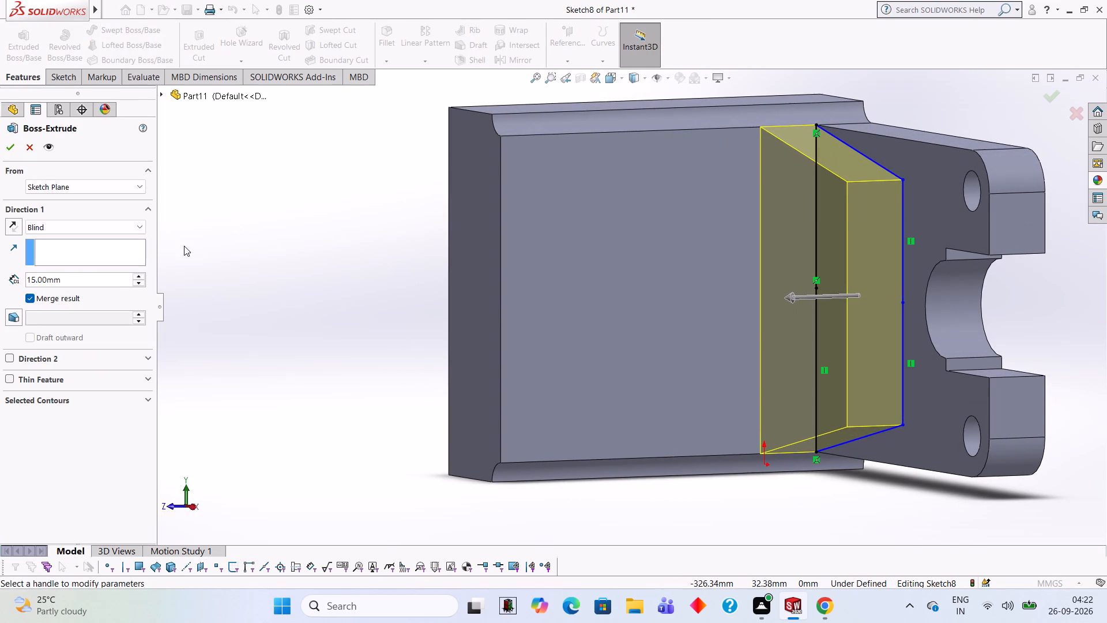
click(113, 281)
key(BackSpace)
key(BackSpace)
key(BackSpace)
key(BackSpace)
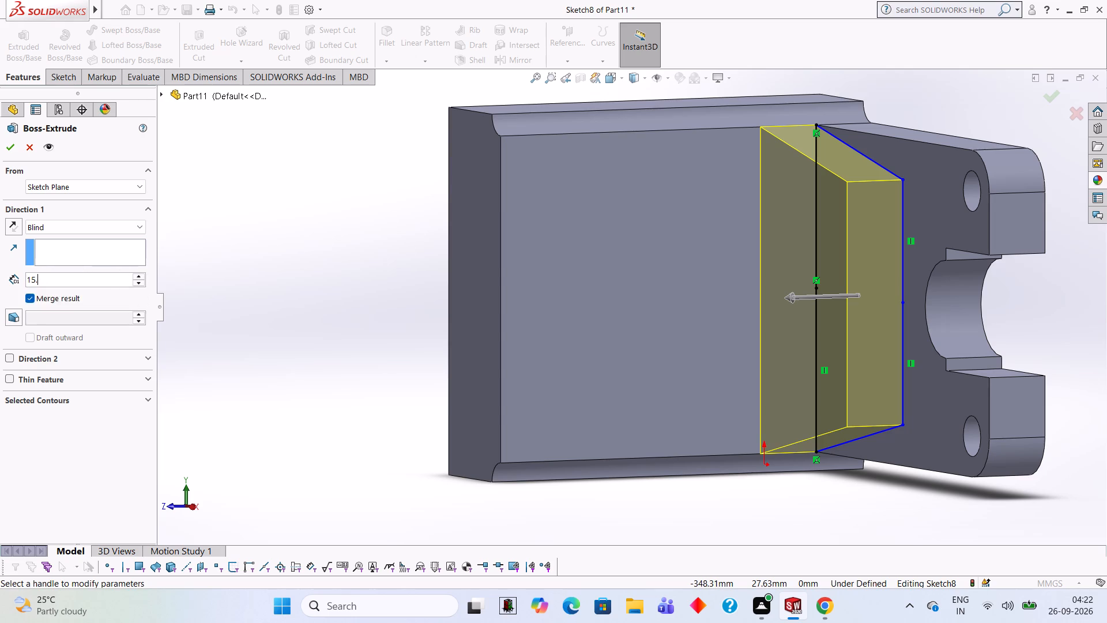
key(BackSpace)
key(BackSpace)
key(BackSpace)
text(45.5)
key(Return)
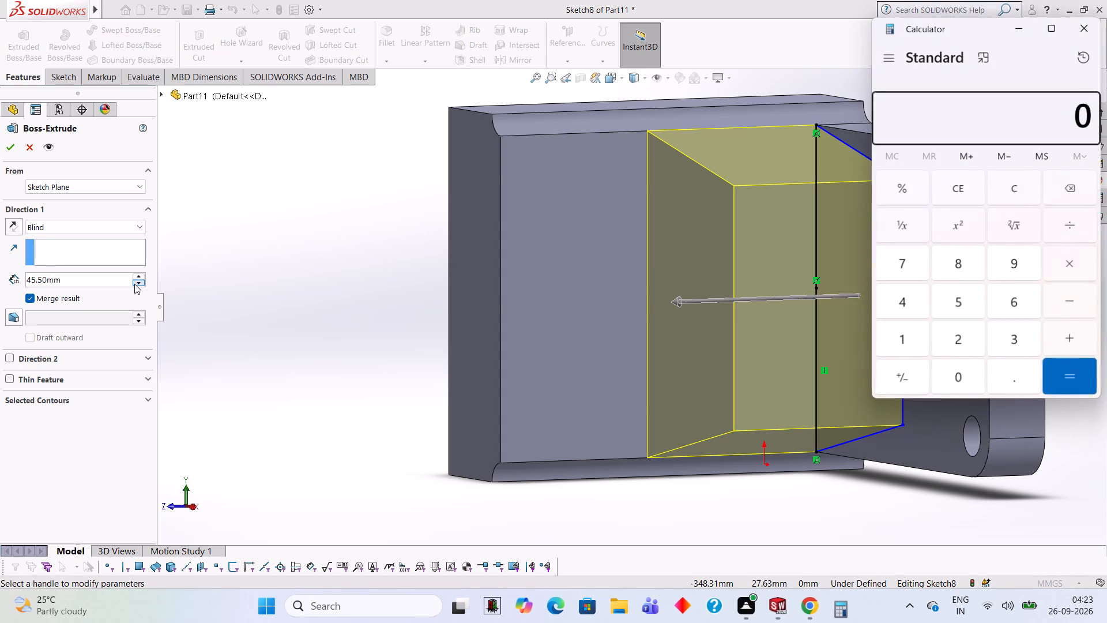
Compute 85 − 17.5 − 22 in Calculator, then close it.
text(85-)
text(17)
text(.5-22)
key(Return)
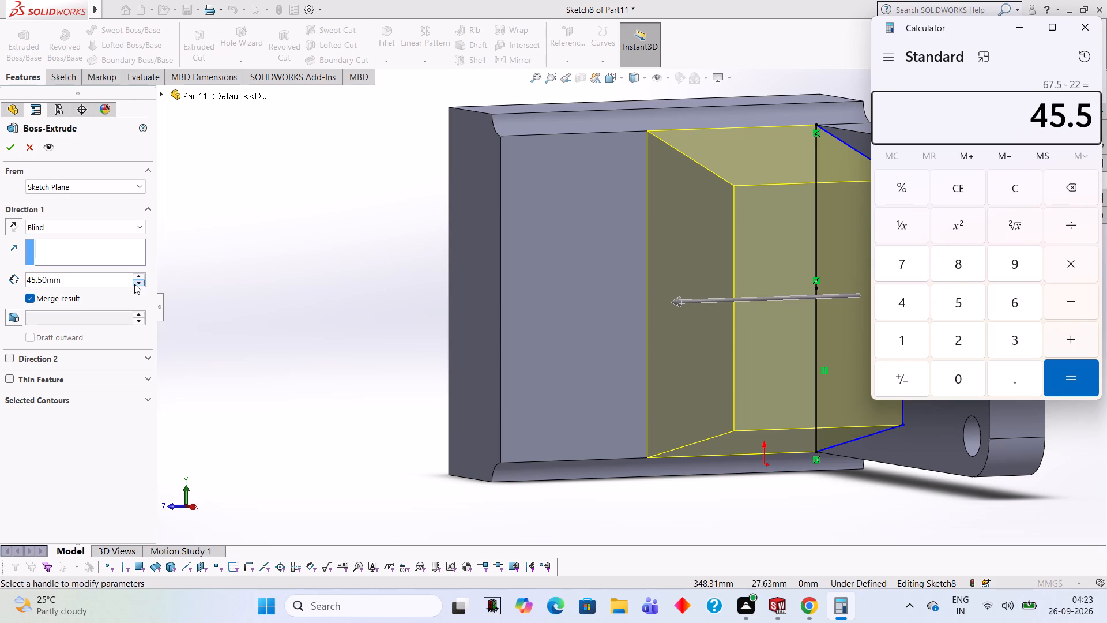
click(1094, 24)
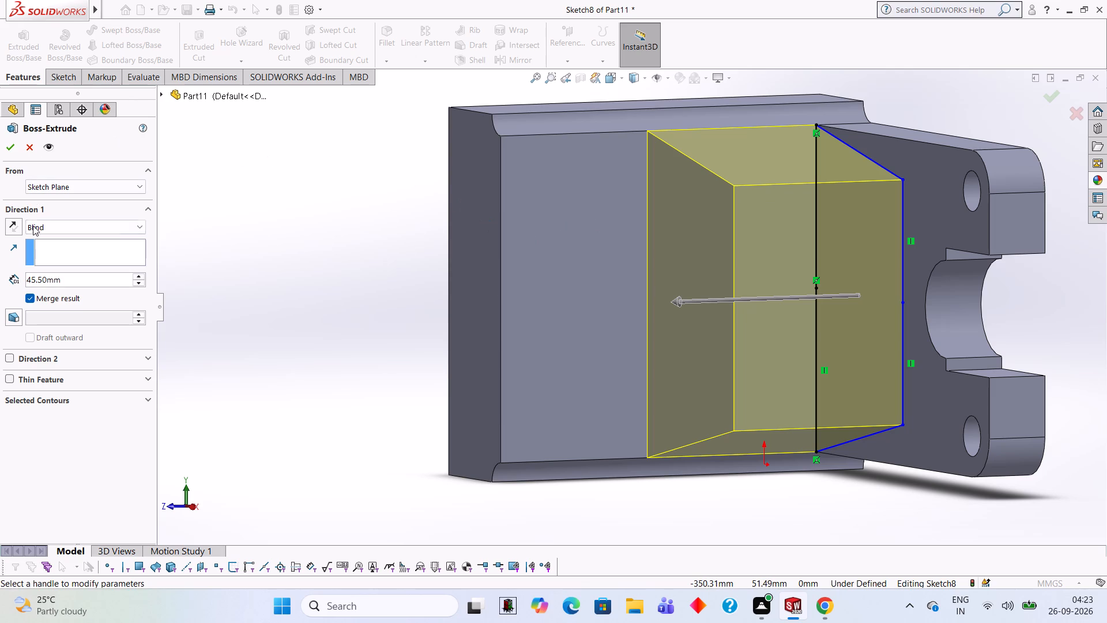
Accept the 45.5 mm boss extrusion of the trapezoidal profile.
click(13, 152)
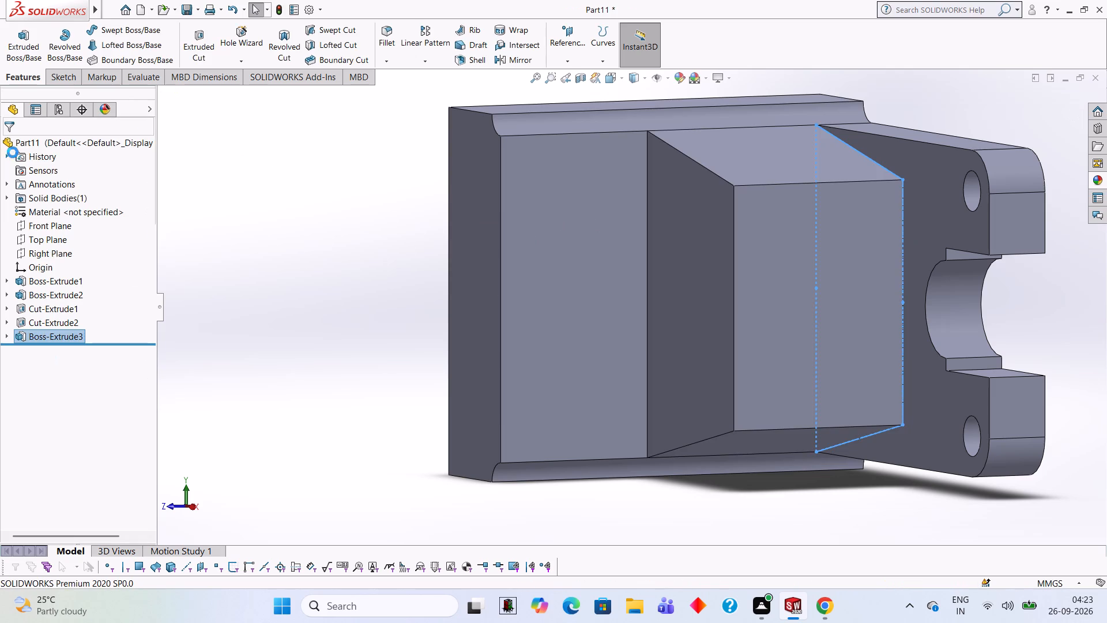
Start a sketch on the trapezoidal face of the boss and view it face-on.
click(297, 232)
middle_drag(297, 232, 356, 253)
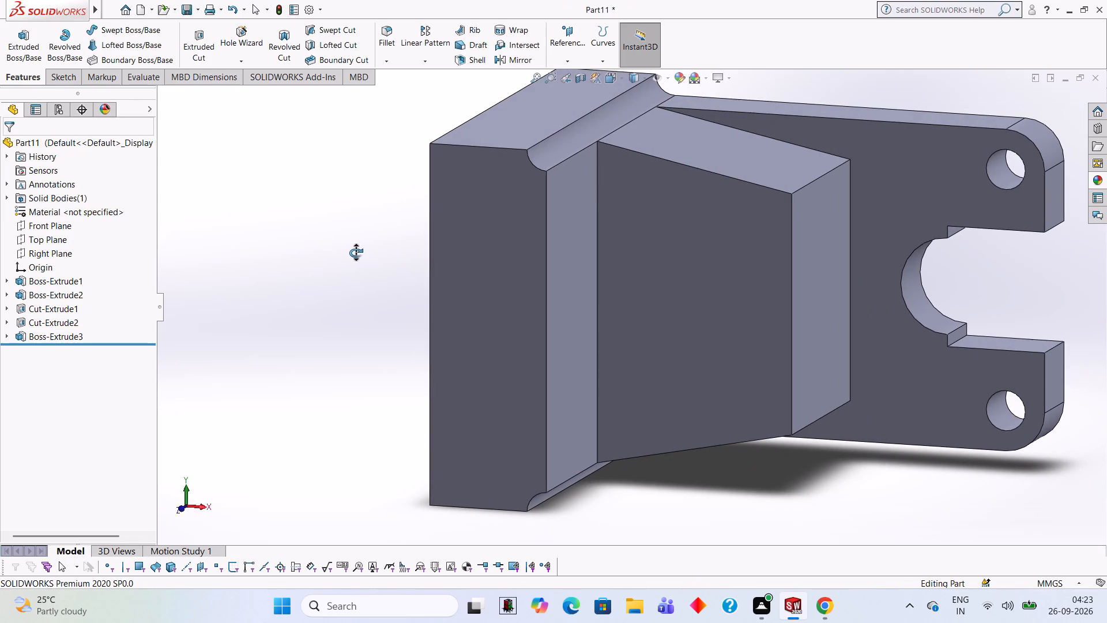
middle_drag(356, 253, 373, 243)
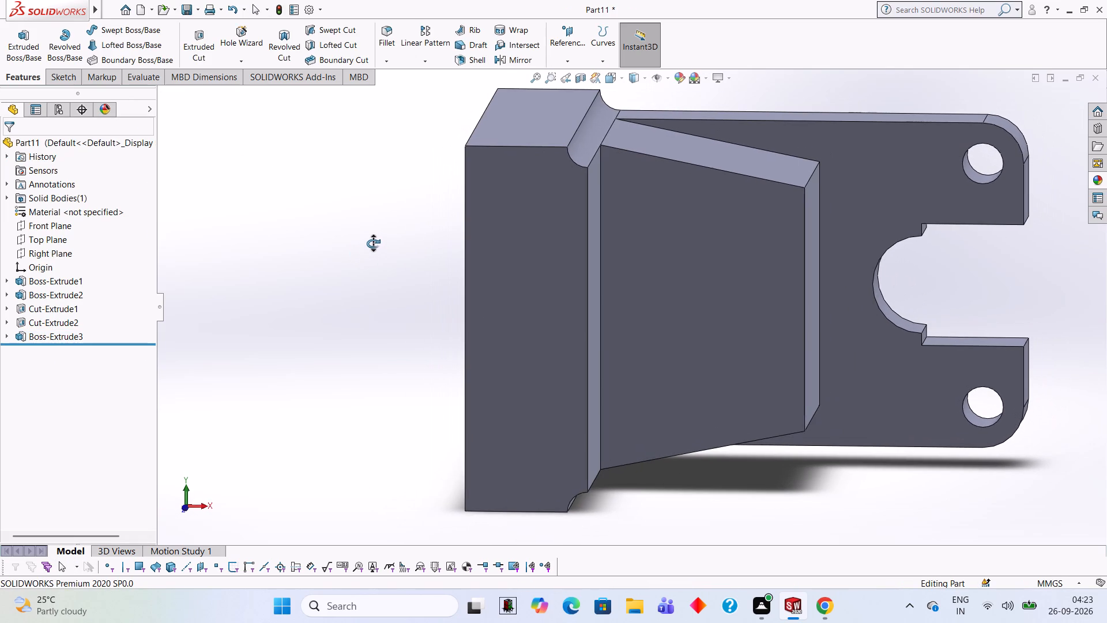
middle_drag(373, 243, 371, 243)
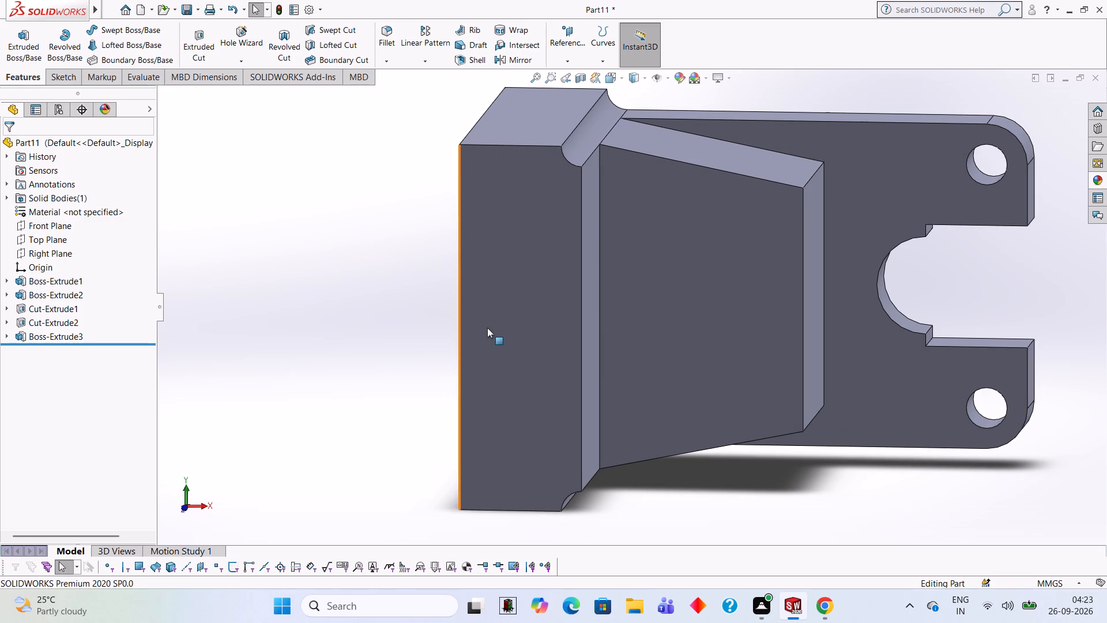
click(720, 280)
click(768, 244)
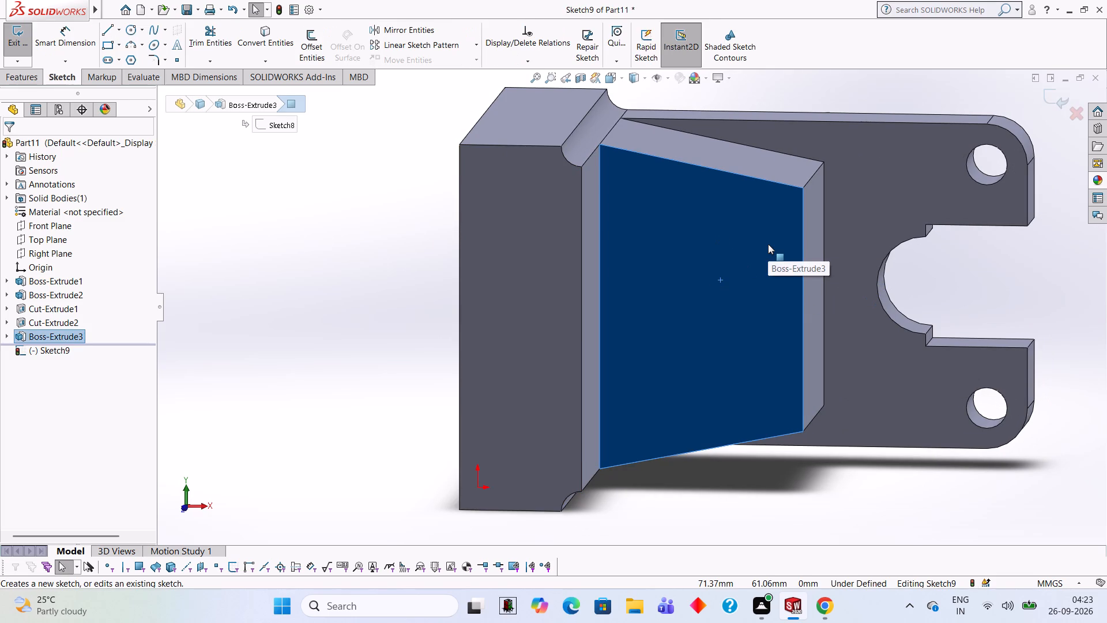
key(ctrl+8)
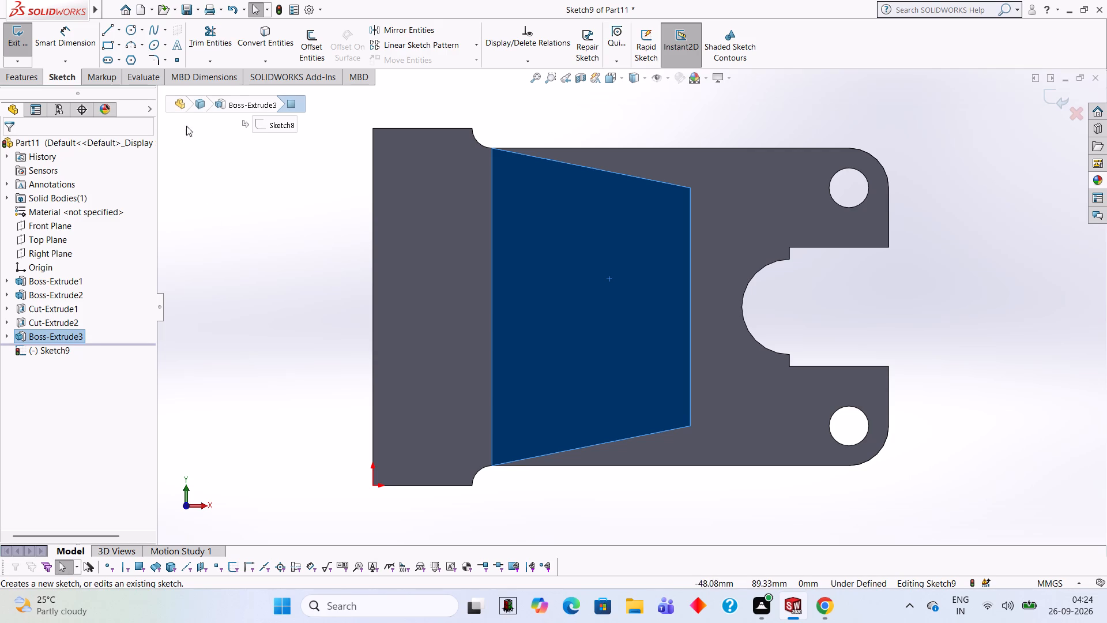
Draw a 10 mm horizontal line inward from the midpoint of the block's outer vertical edge.
click(110, 30)
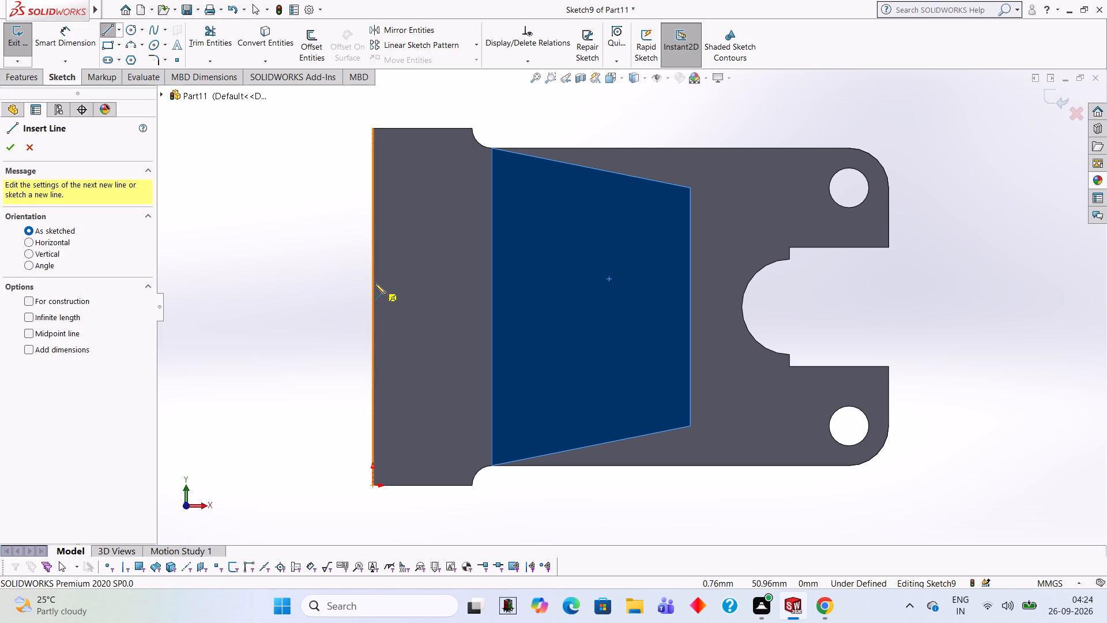
click(371, 306)
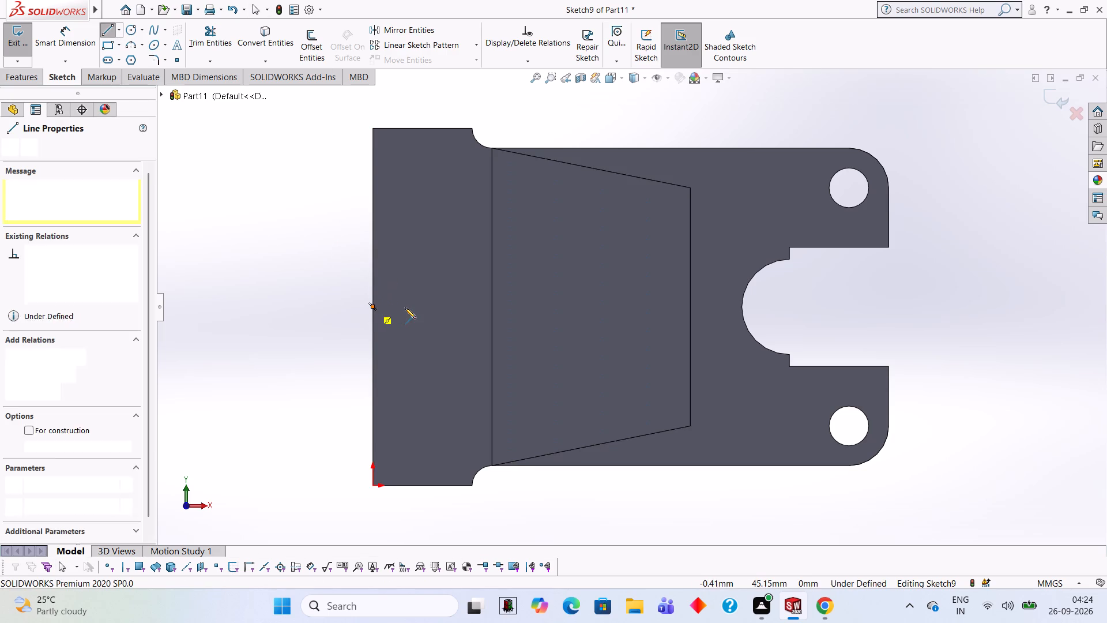
text(10)
key(Return)
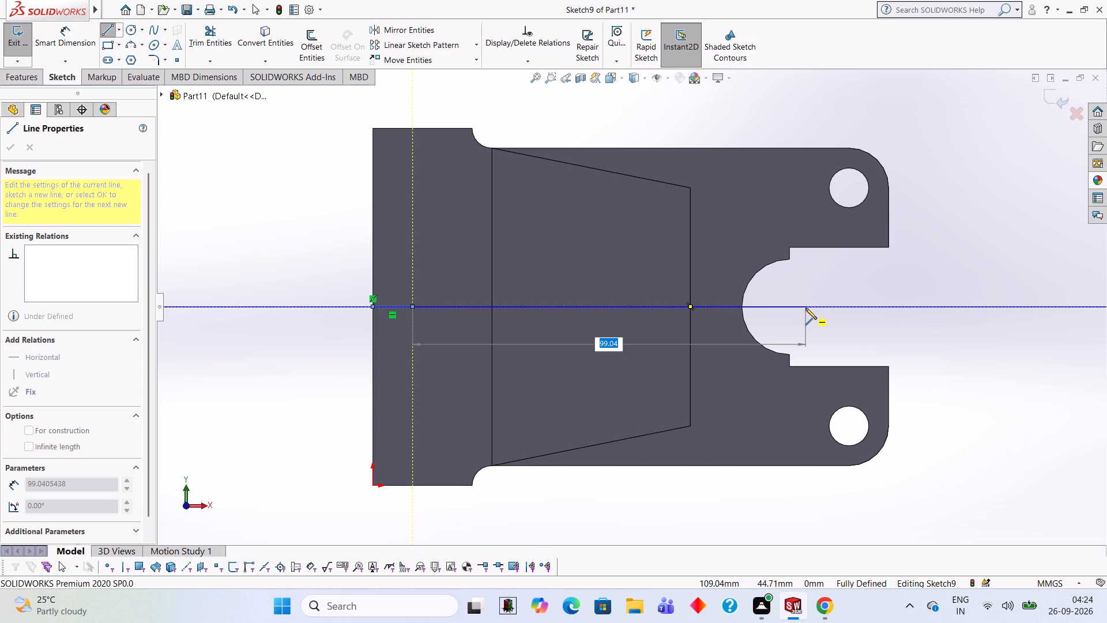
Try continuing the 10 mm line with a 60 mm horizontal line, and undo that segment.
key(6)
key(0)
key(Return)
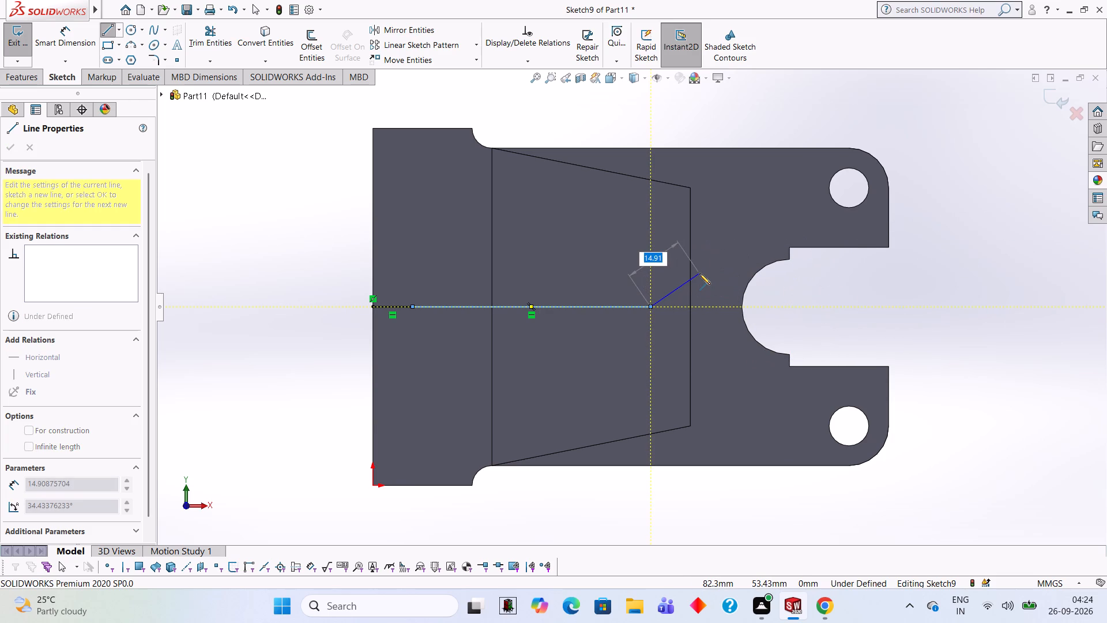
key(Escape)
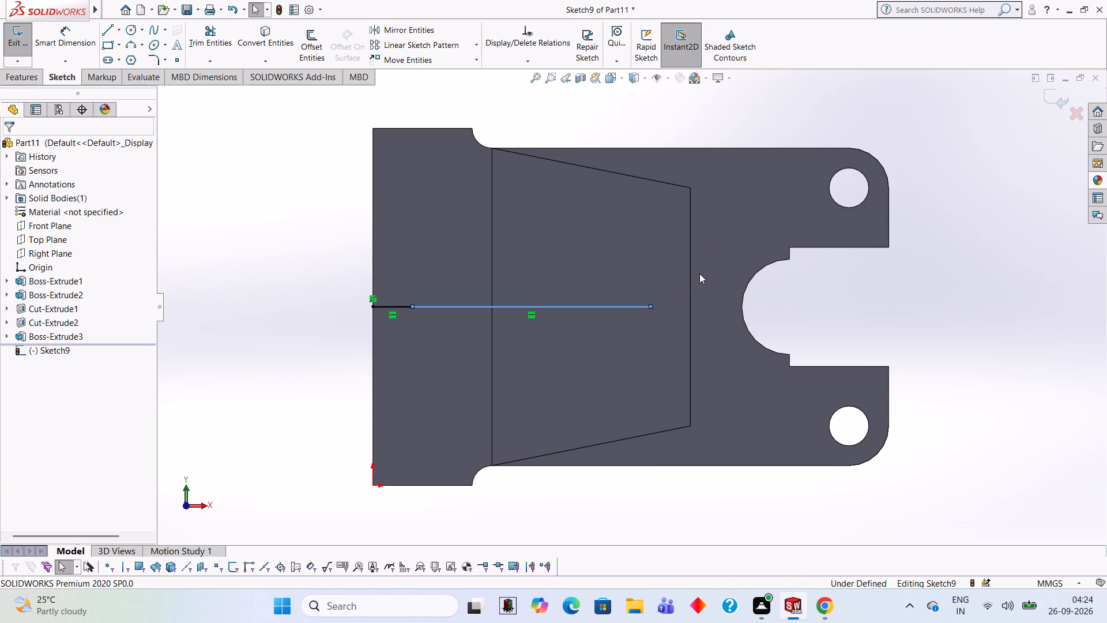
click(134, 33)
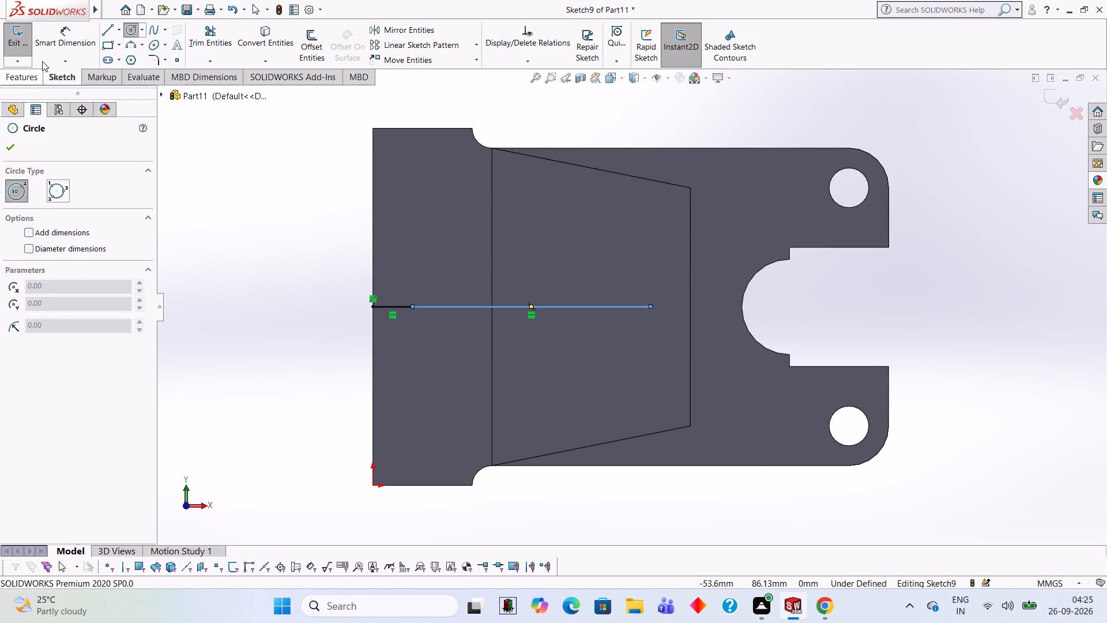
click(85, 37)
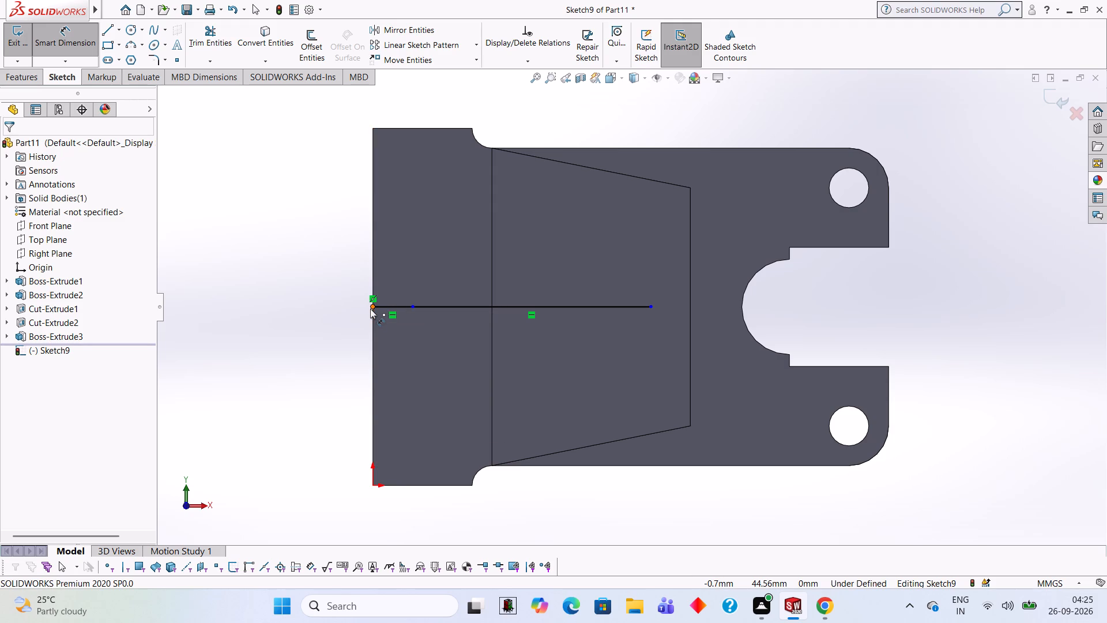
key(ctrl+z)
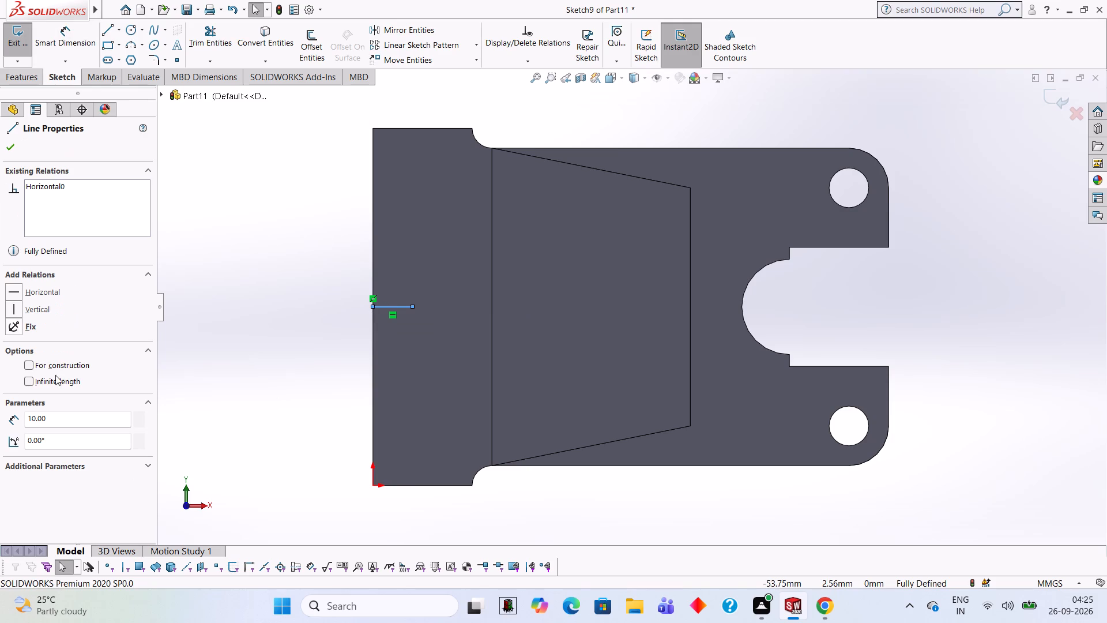
Draw a 70 mm horizontal line from the inner end of the 10 mm line toward the plate's slot.
click(108, 26)
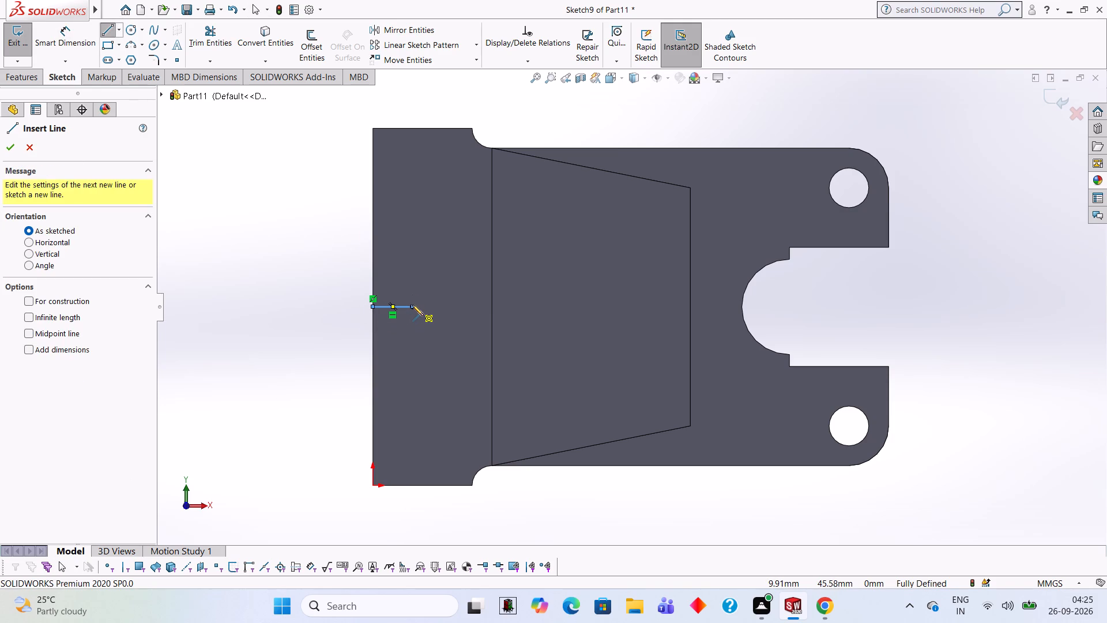
click(412, 305)
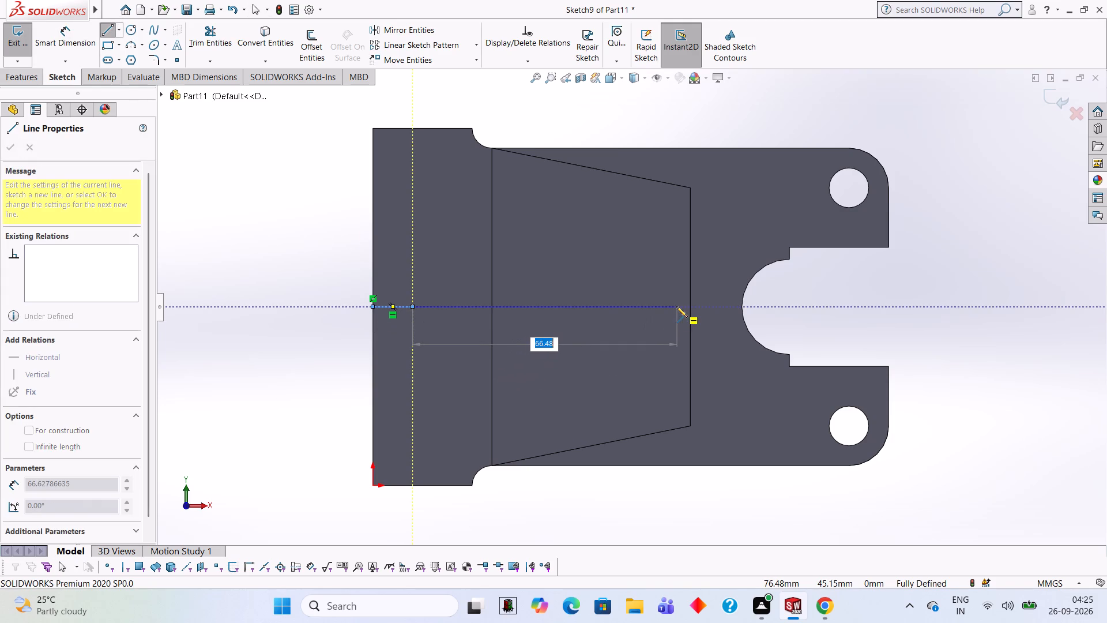
text(70)
key(Return)
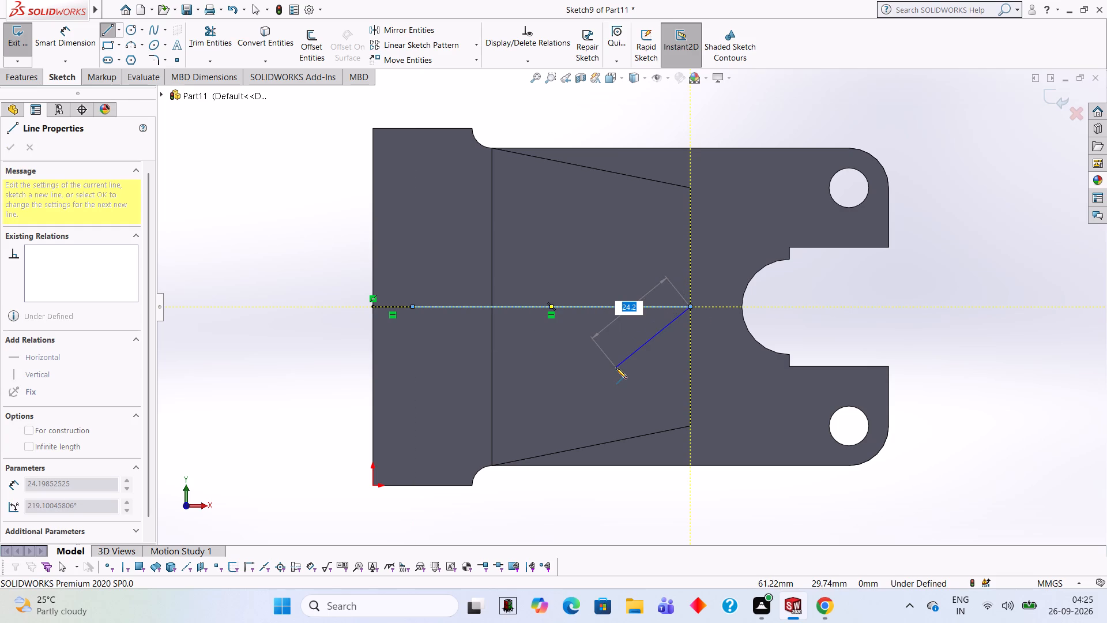
key(Escape)
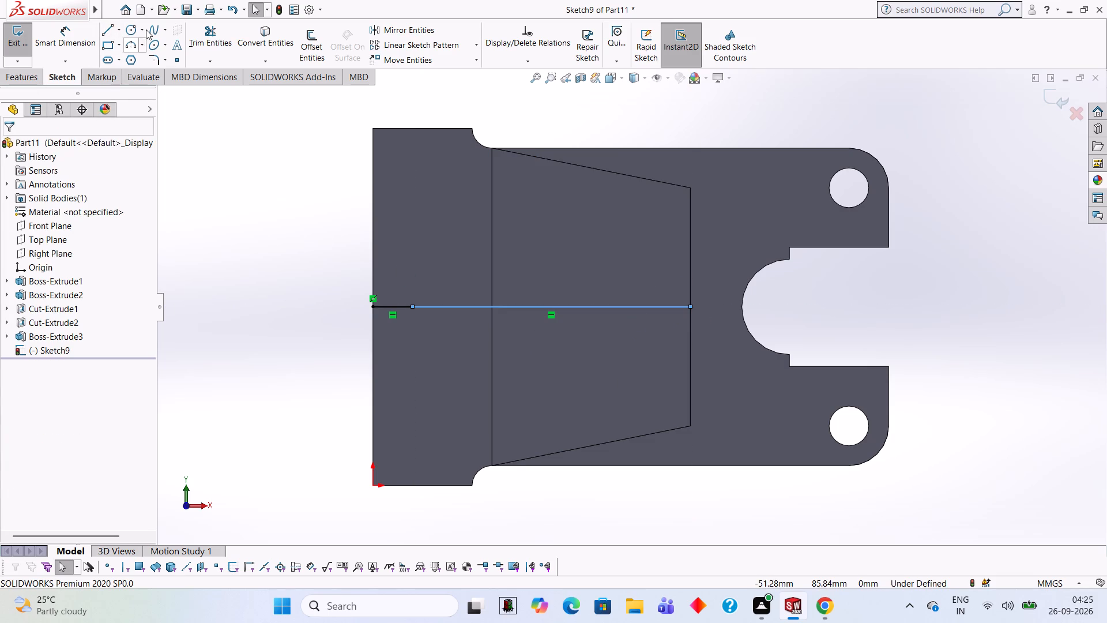
Draw a circle of 20 mm radius centred on the free end of the 70 mm line.
click(132, 29)
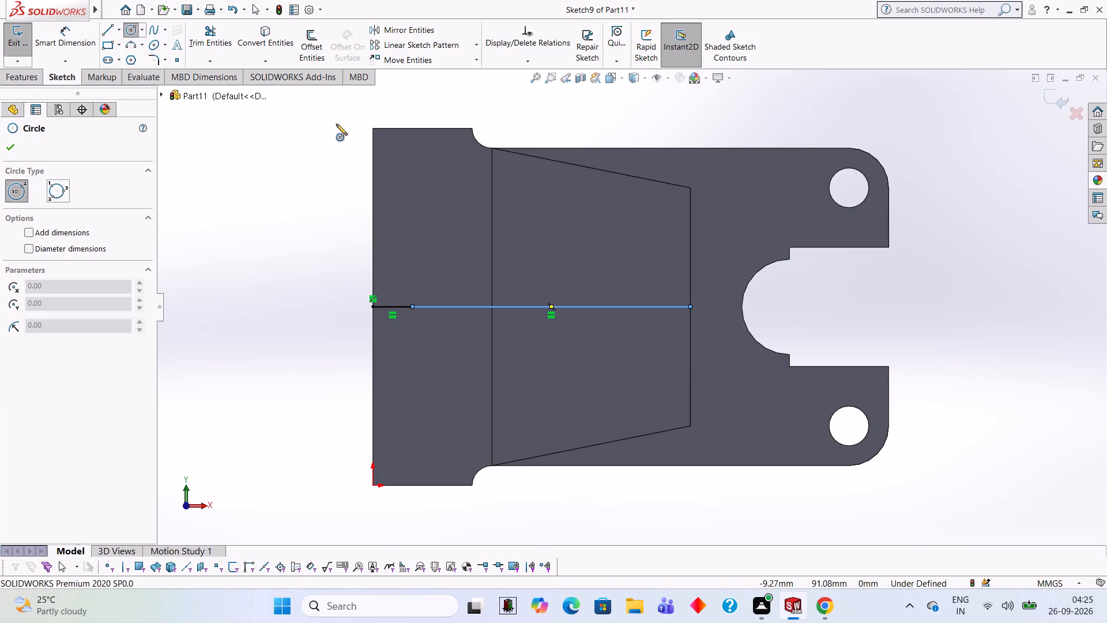
click(690, 306)
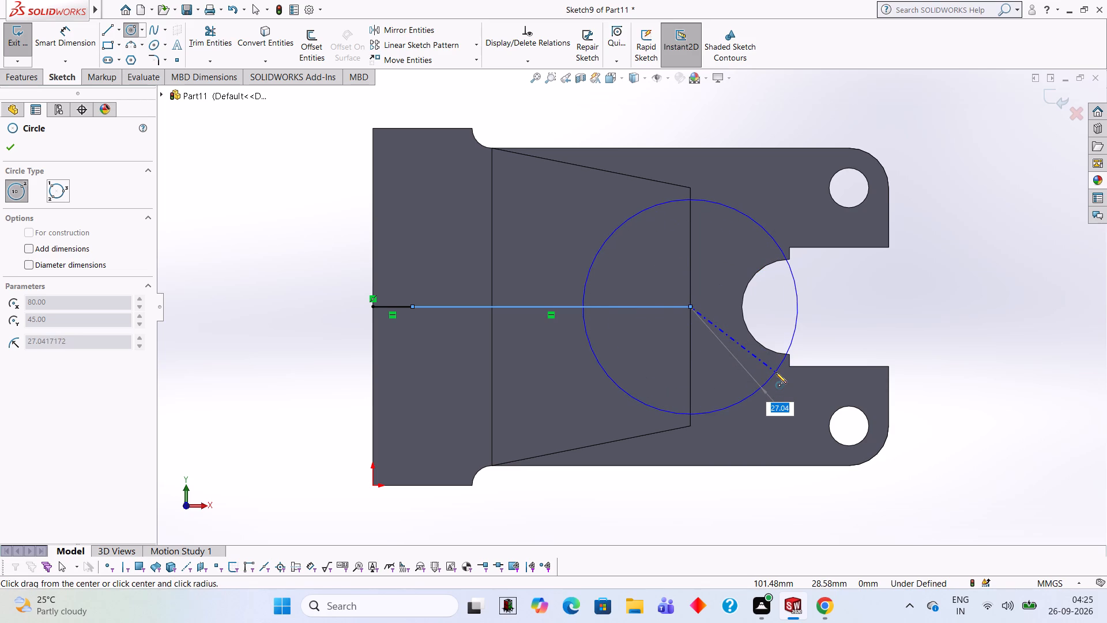
text(20)
key(Return)
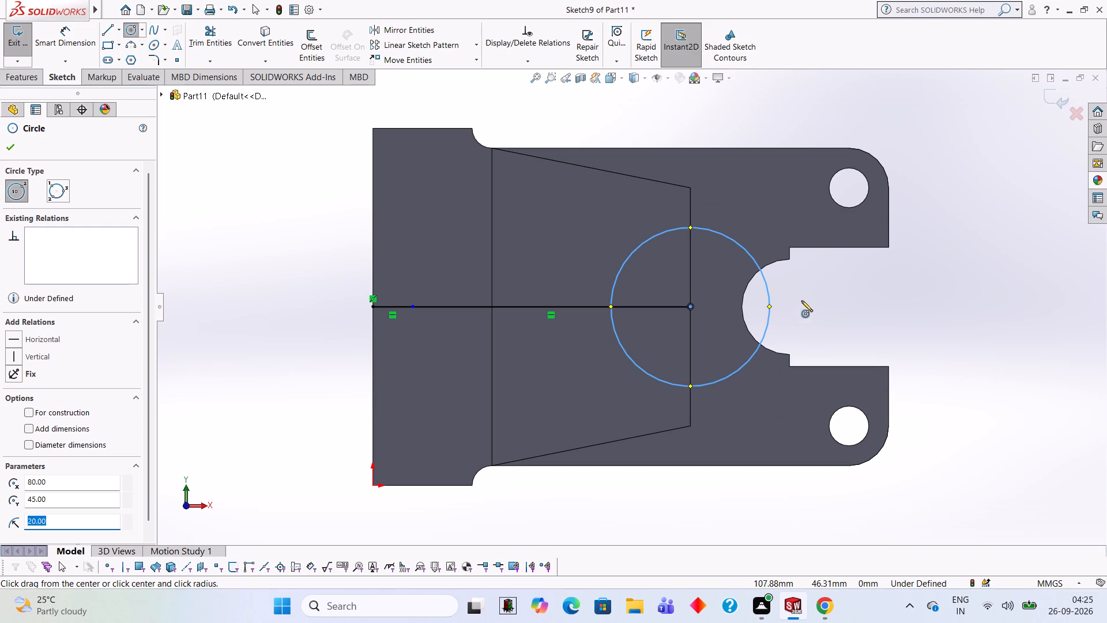
Examine from several angles how the sketched circle sits relative to the trapezoidal boss and the plate.
middle_click(853, 293)
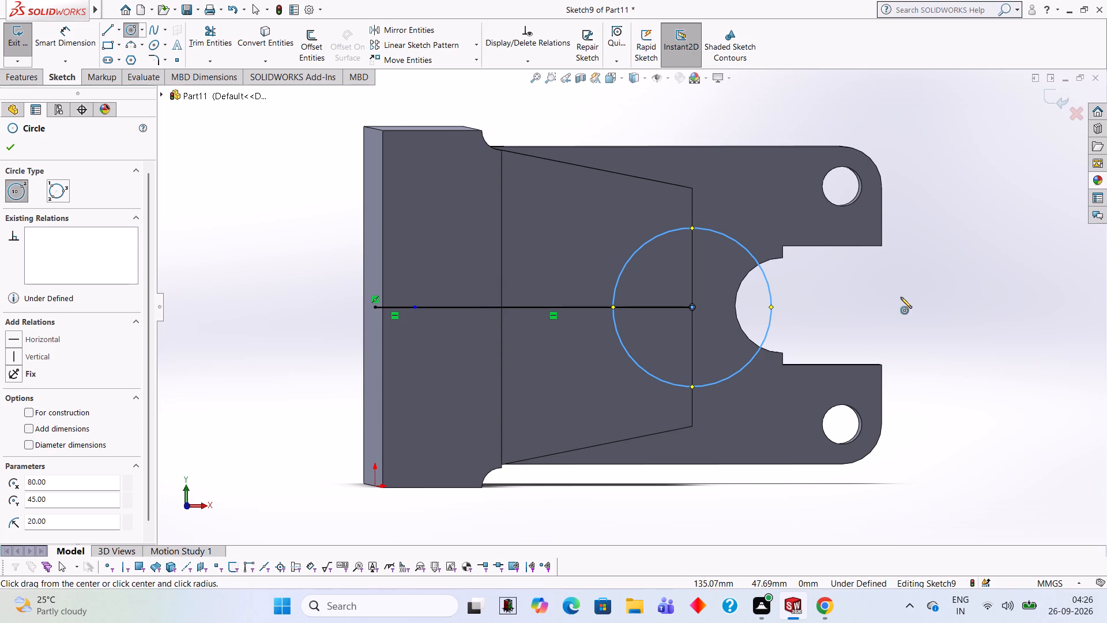
middle_drag(878, 301, 760, 174)
middle_drag(747, 244, 728, 227)
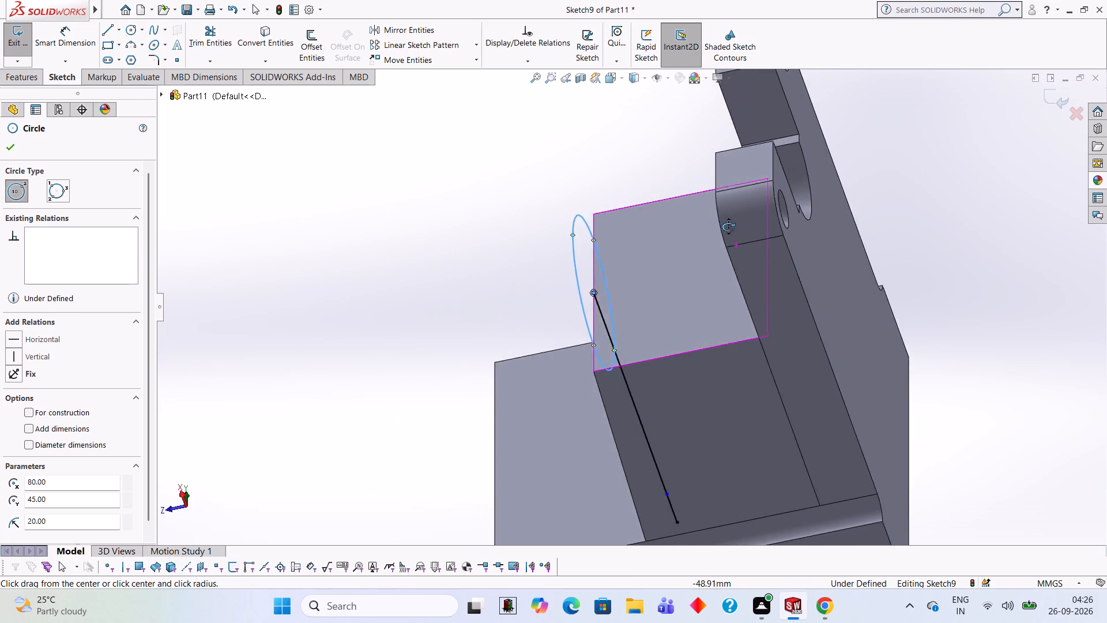
middle_drag(728, 227, 761, 220)
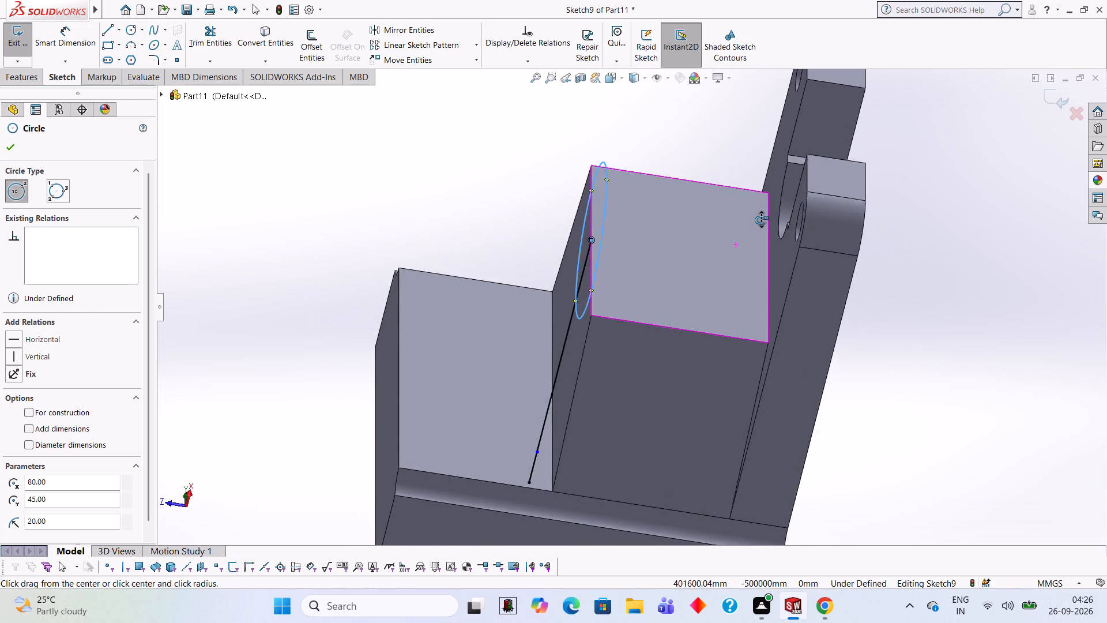
middle_drag(761, 220, 804, 253)
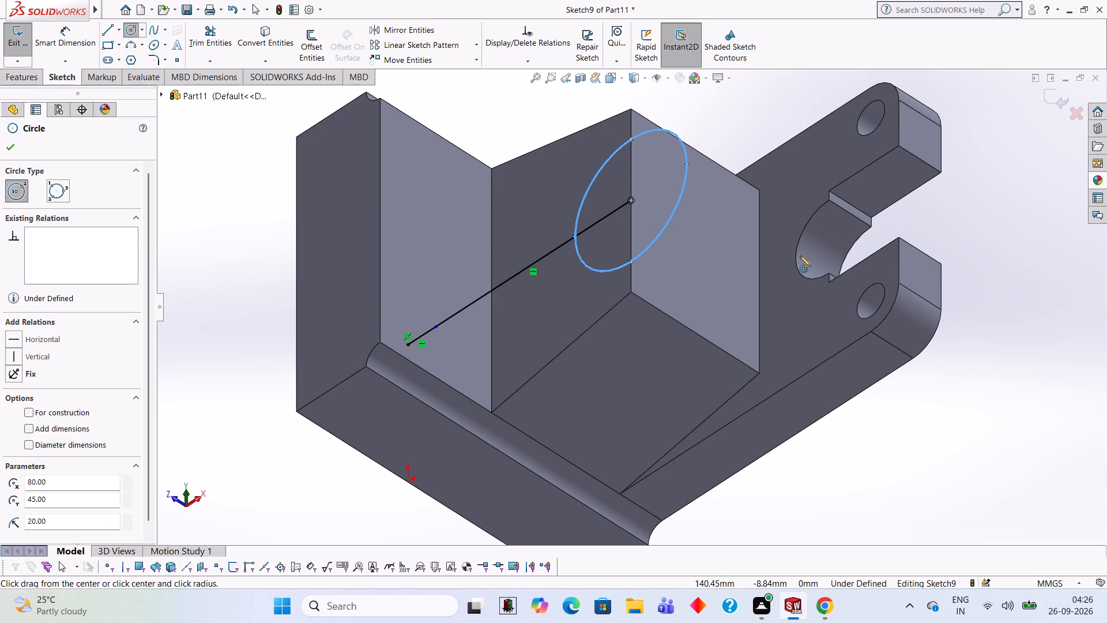
middle_drag(734, 217, 771, 269)
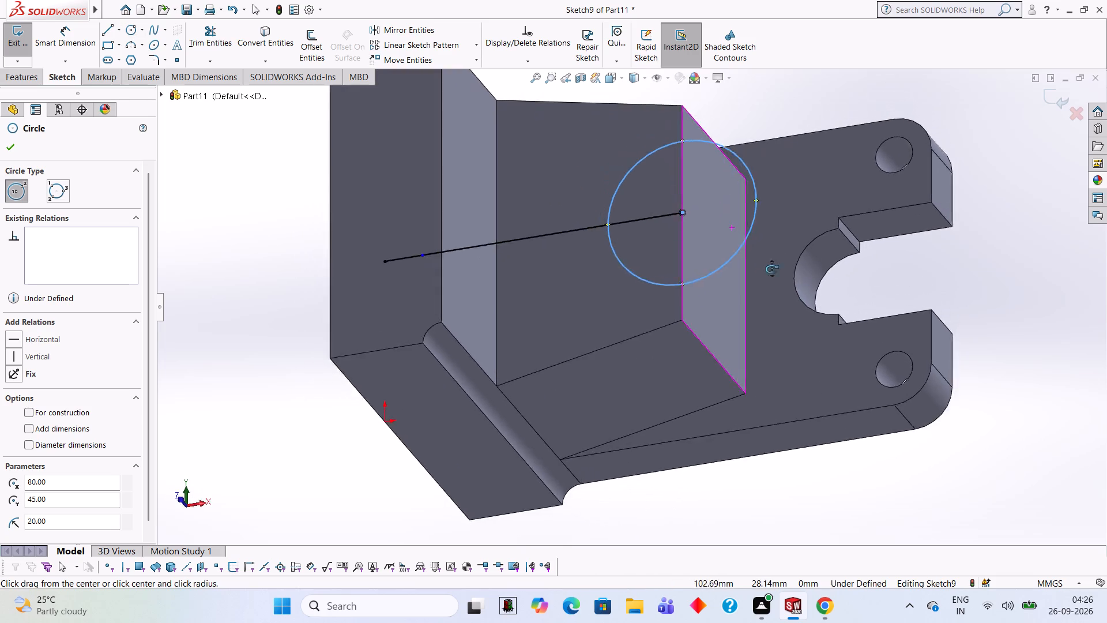
middle_drag(771, 269, 787, 337)
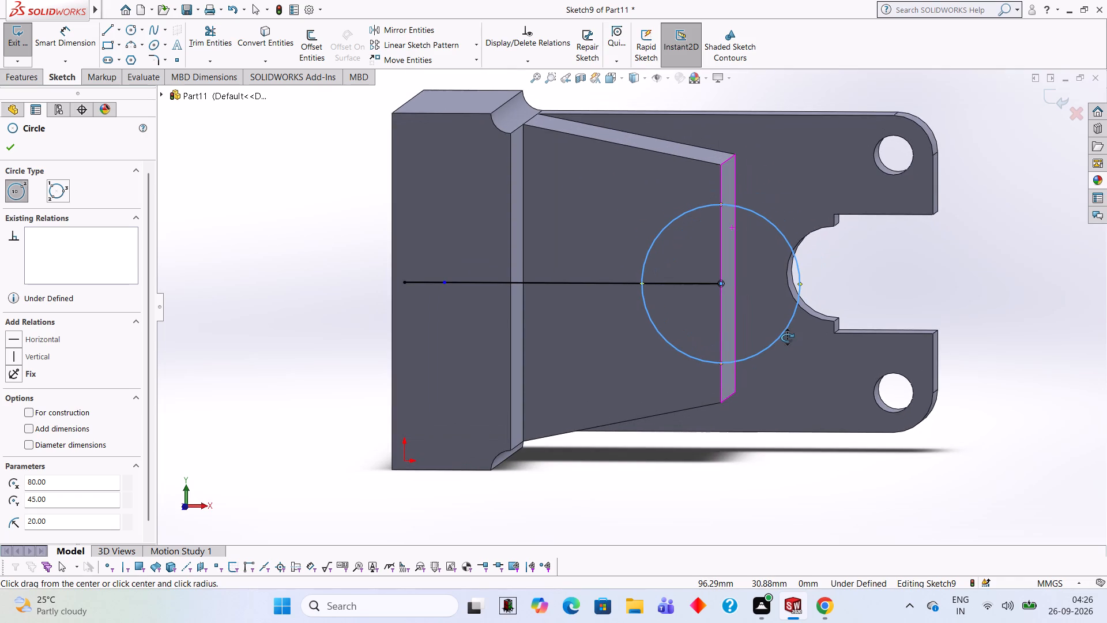
middle_drag(787, 337, 789, 332)
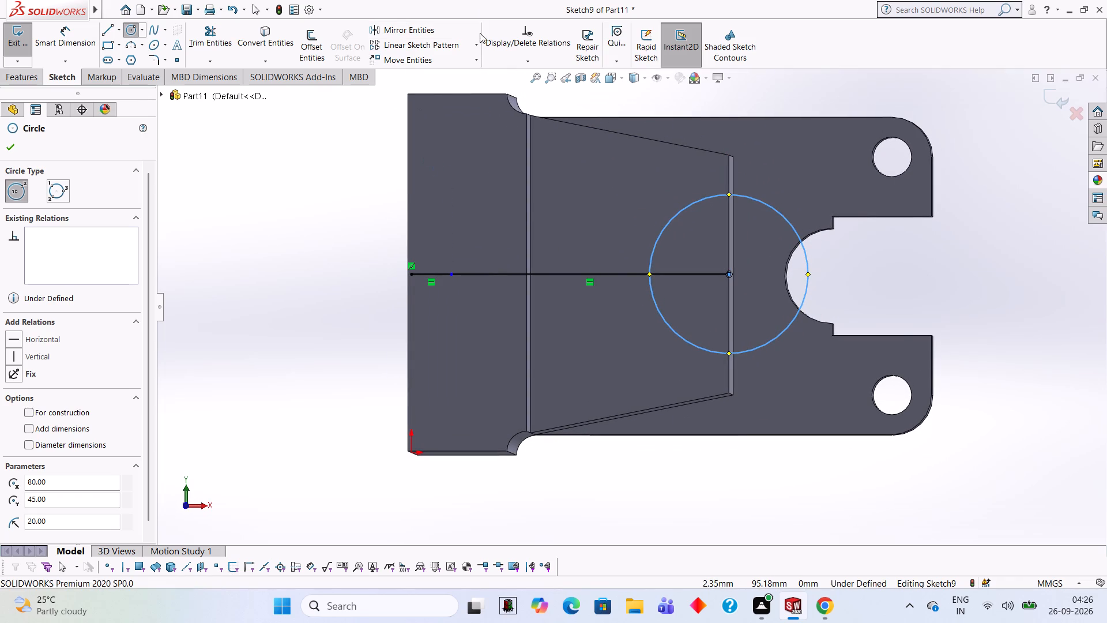
Draw a line about 63 mm long from the upper corner of the boss's wide end to the circle's upper outer side.
click(110, 31)
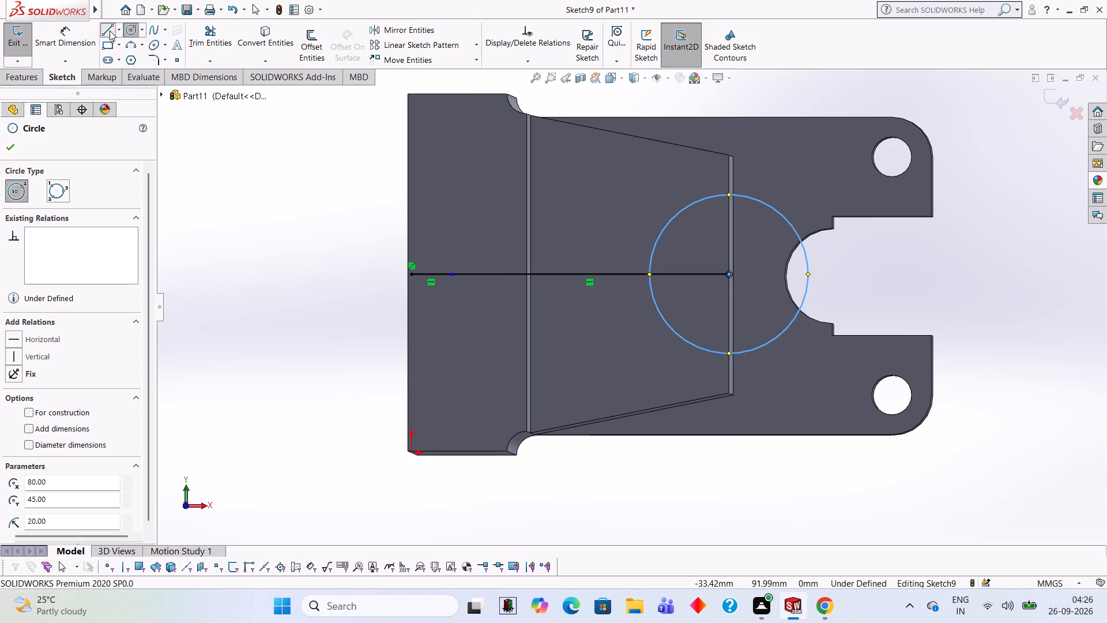
click(530, 114)
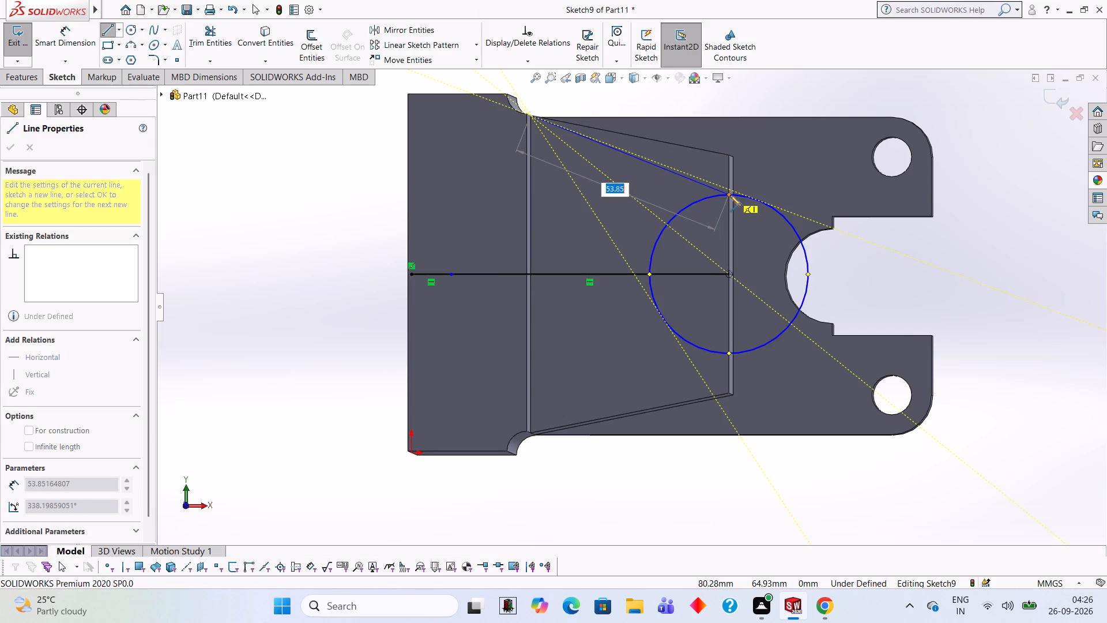
click(765, 202)
scroll(737, 207, down, 6)
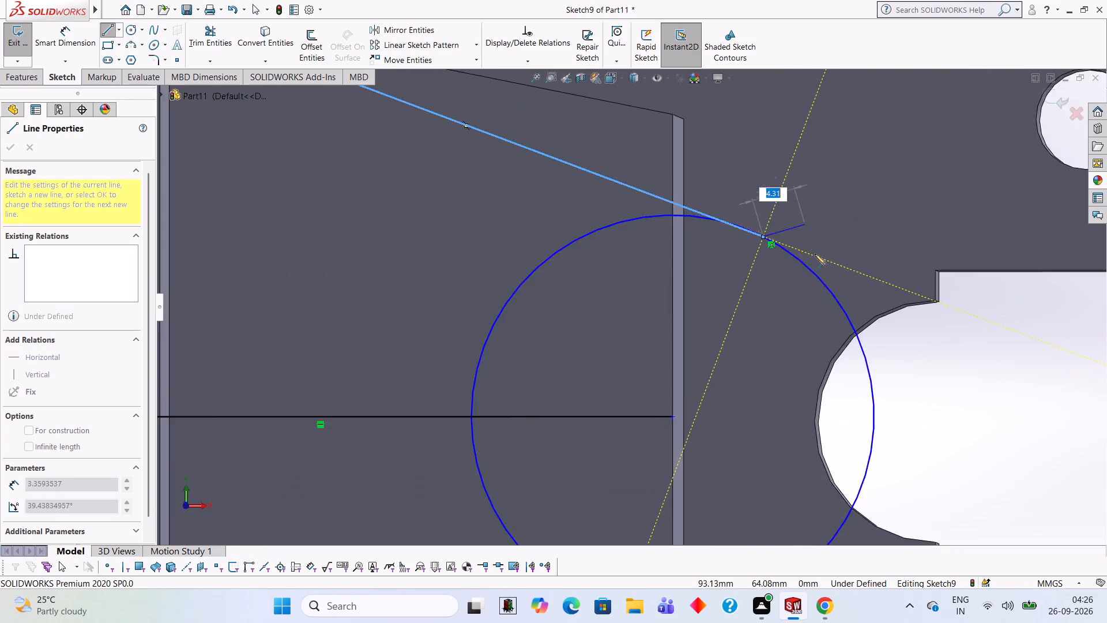
scroll(815, 254, down, 2)
scroll(744, 275, down, 4)
scroll(749, 262, up, 7)
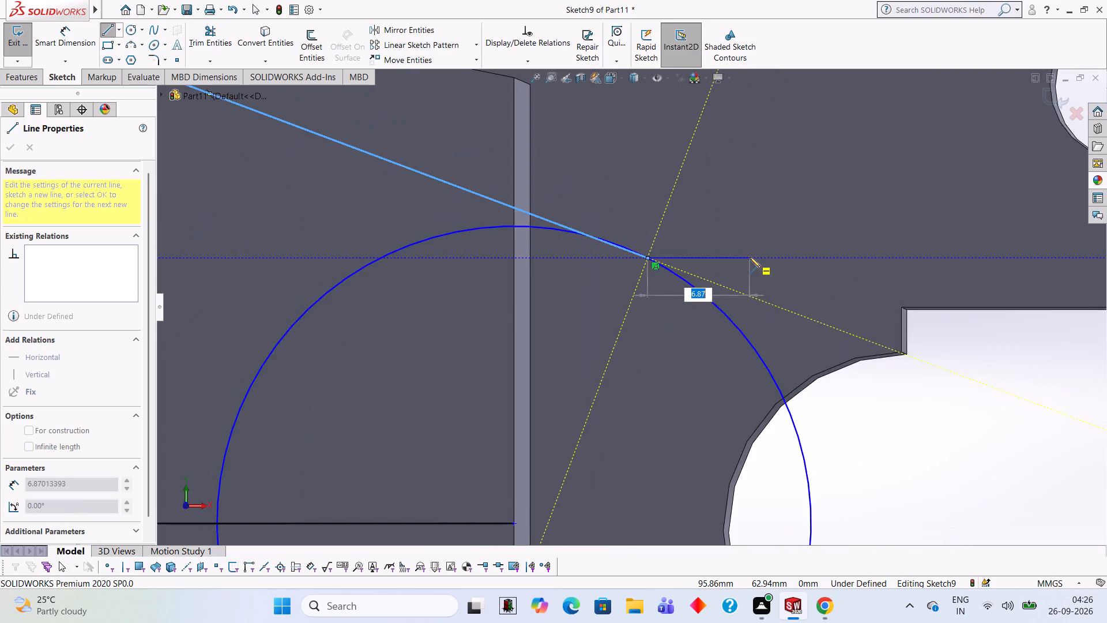
scroll(750, 257, up, 4)
scroll(740, 315, up, 2)
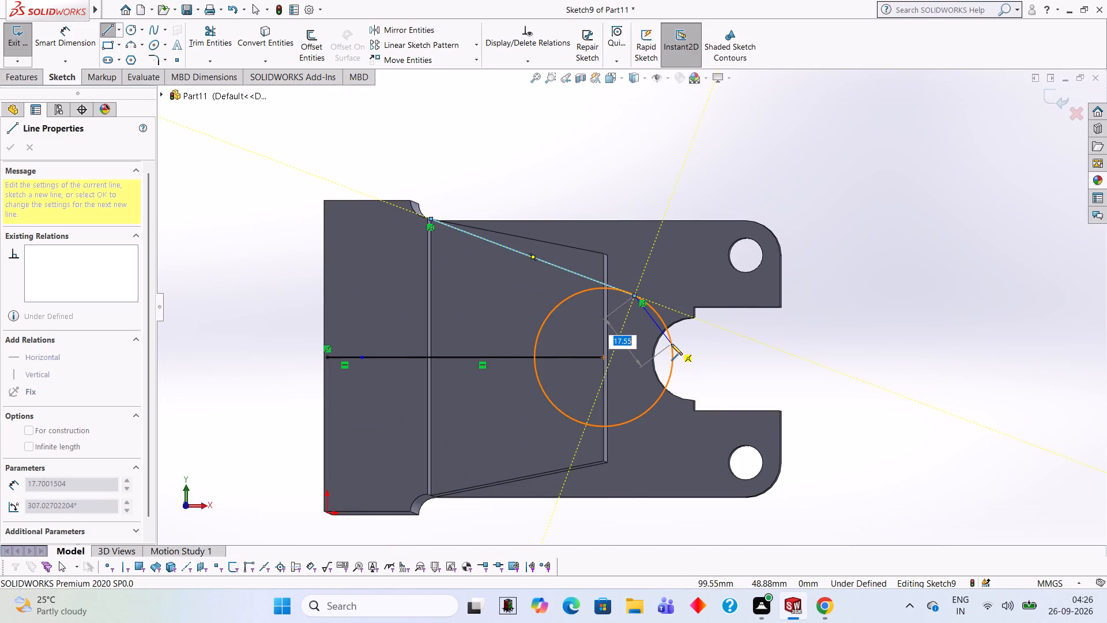
key(Escape)
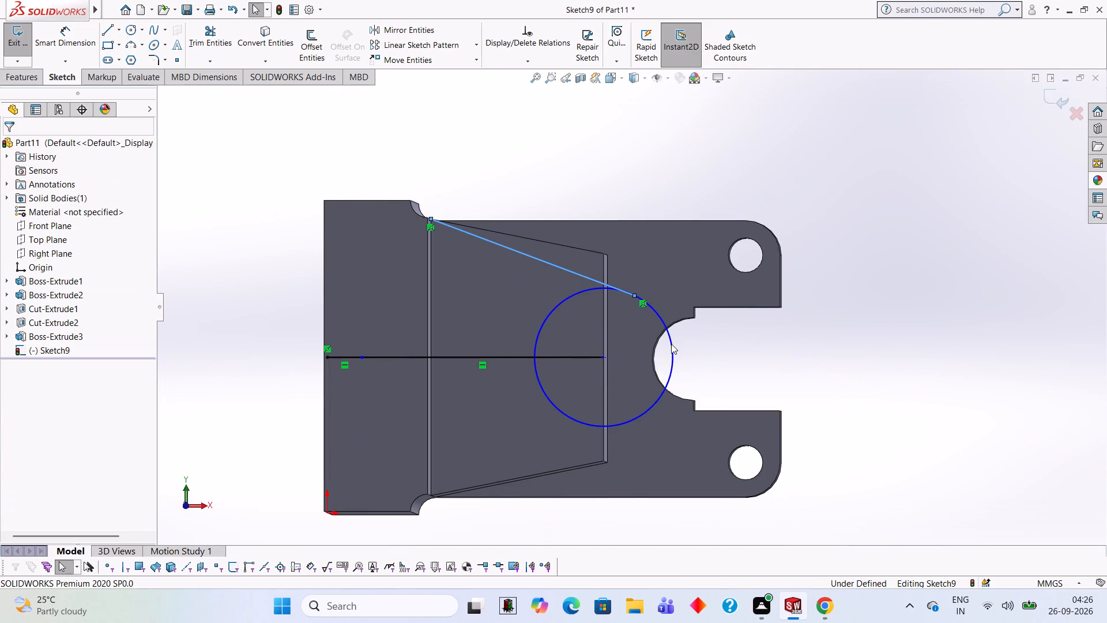
Draw a matching line about 63 mm long from the lower corner of the boss's wide end to the circle's lower outer side.
click(111, 29)
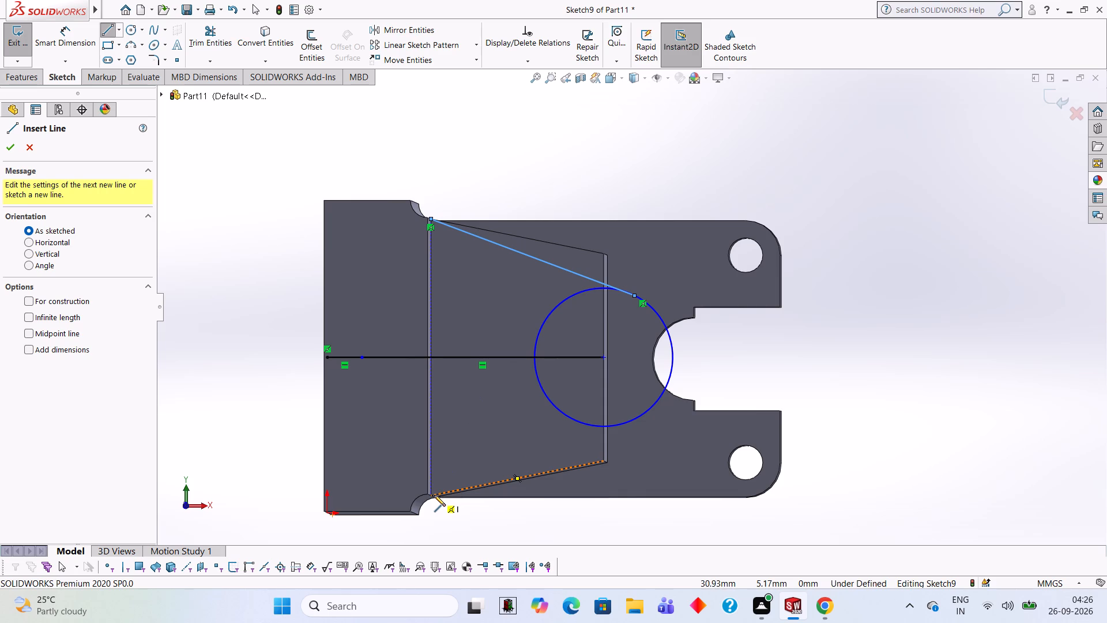
click(431, 495)
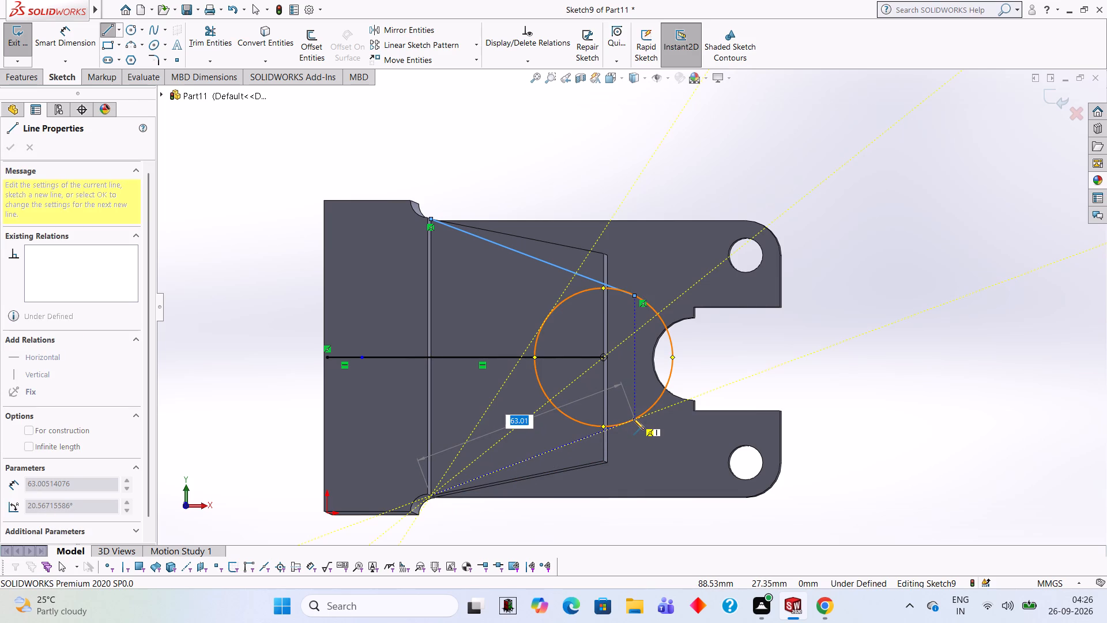
click(633, 418)
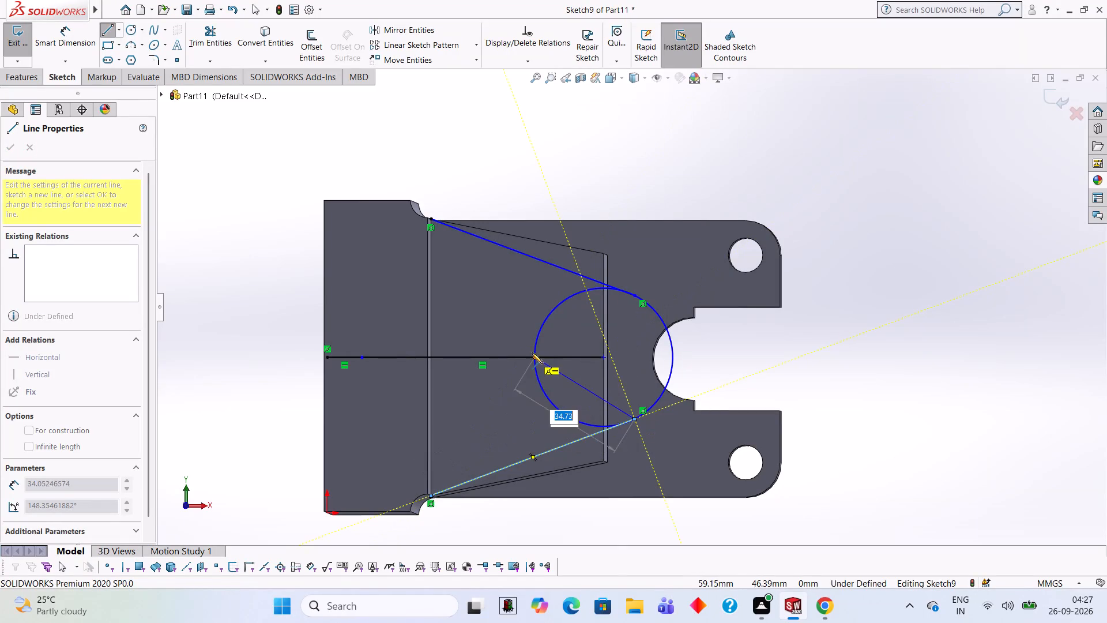
Trim away the circle's inner arc between the two side lines and the 70 mm and 10 mm centre lines.
click(224, 42)
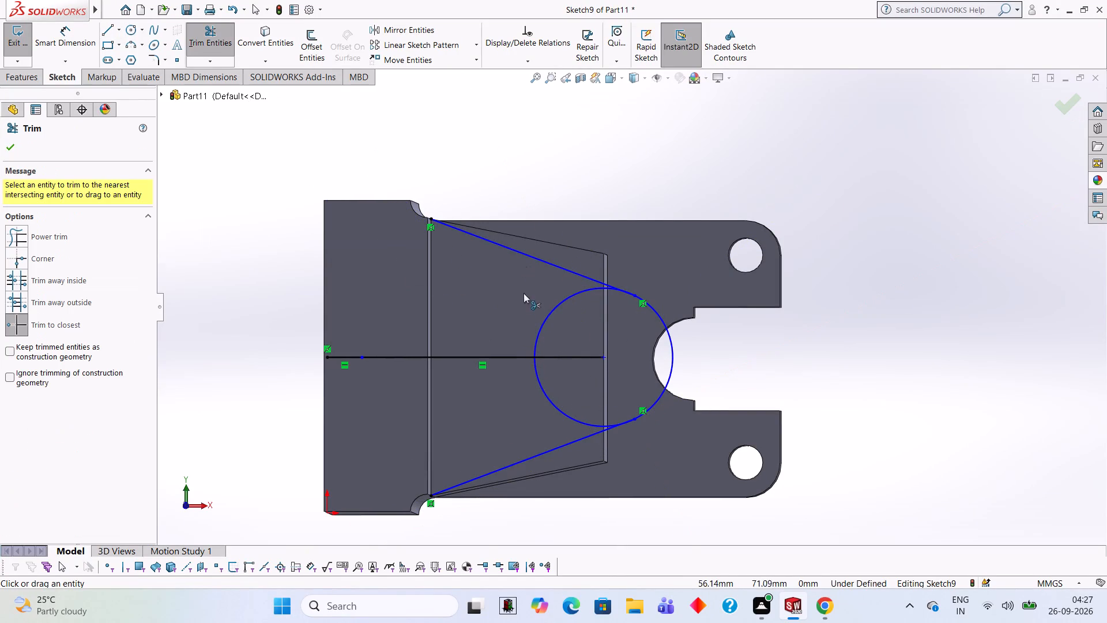
click(534, 351)
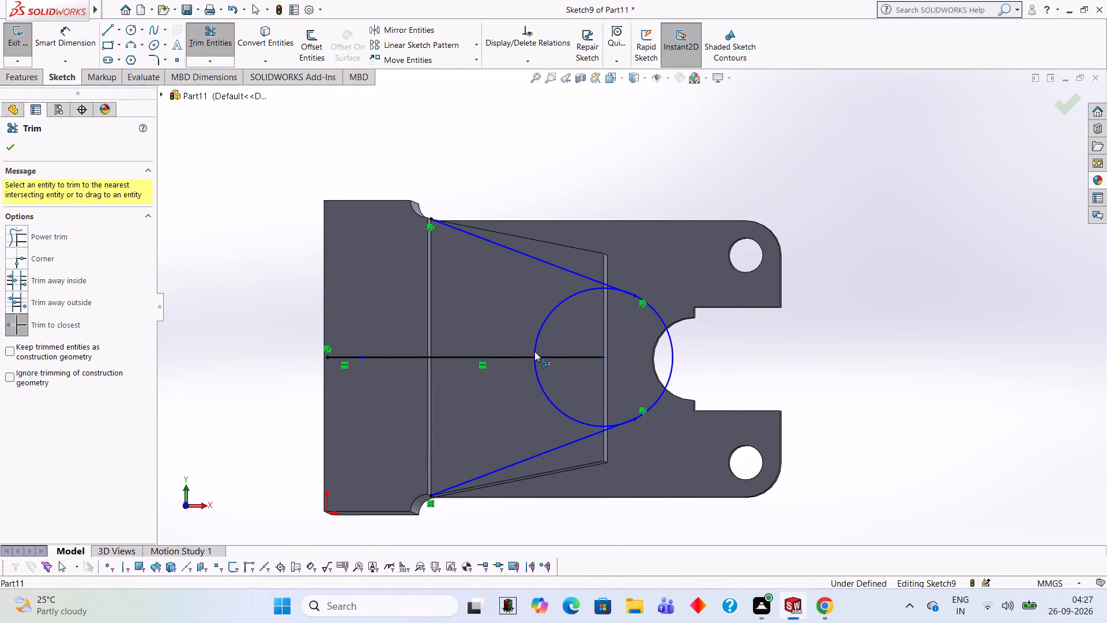
click(544, 396)
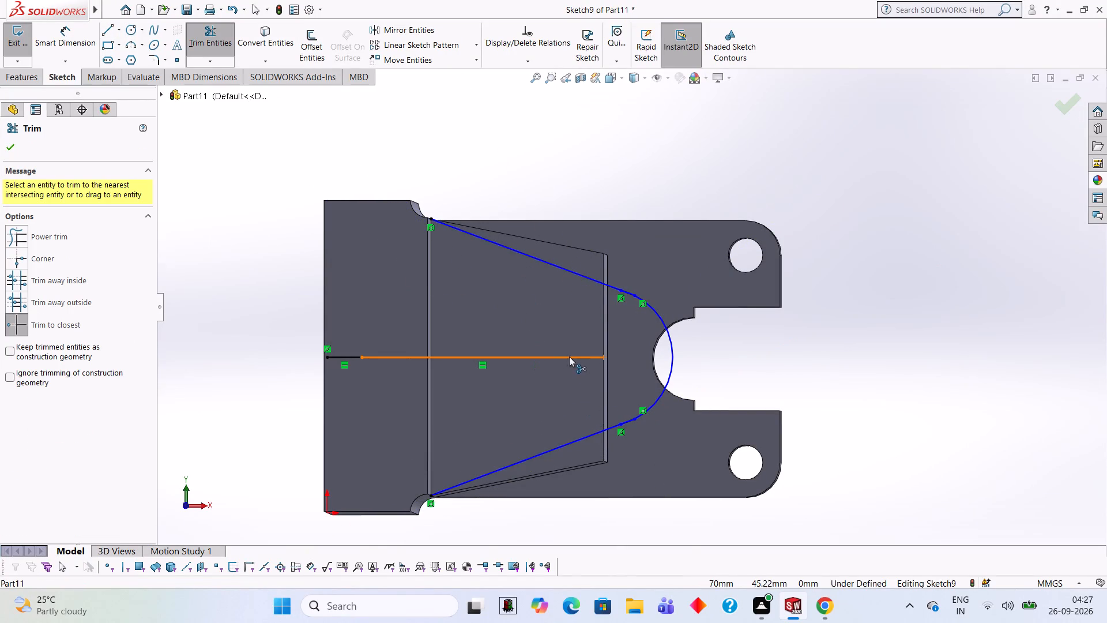
click(569, 356)
click(350, 354)
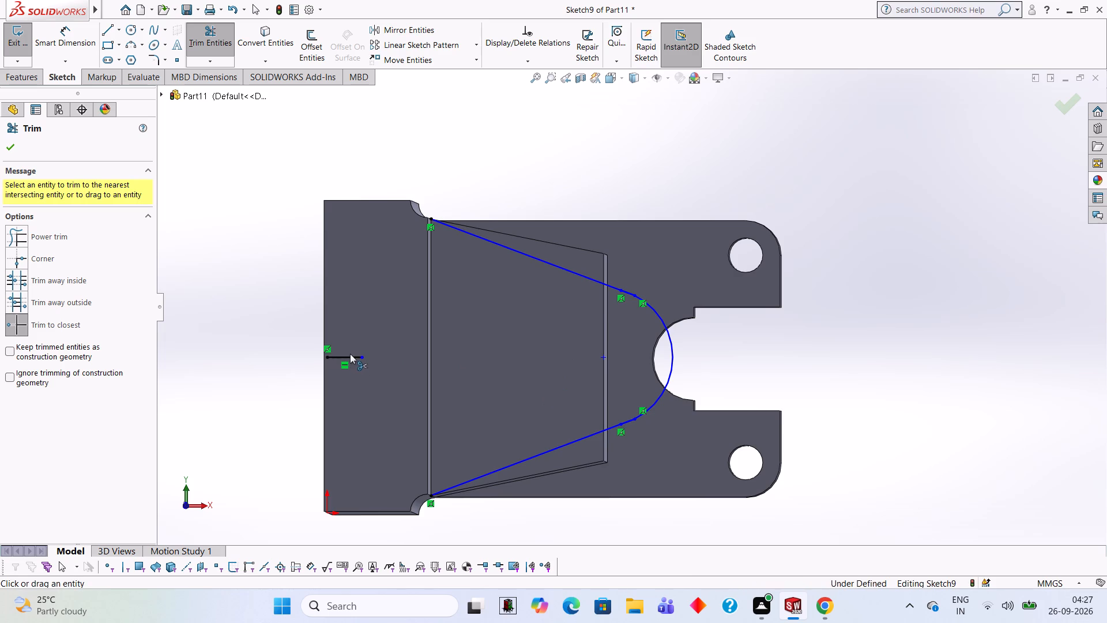
click(350, 356)
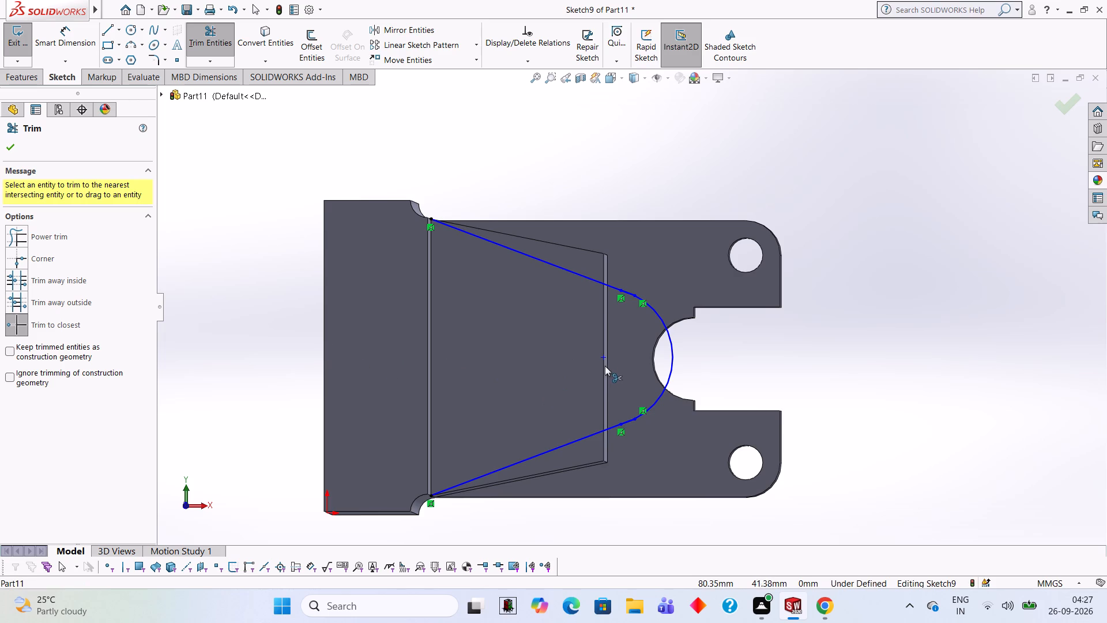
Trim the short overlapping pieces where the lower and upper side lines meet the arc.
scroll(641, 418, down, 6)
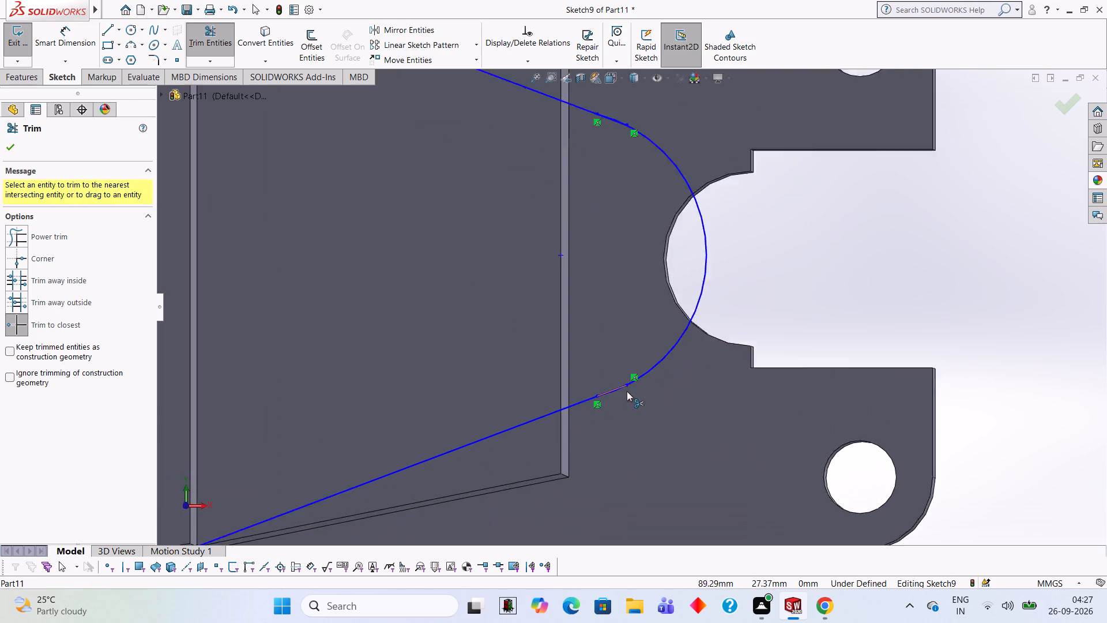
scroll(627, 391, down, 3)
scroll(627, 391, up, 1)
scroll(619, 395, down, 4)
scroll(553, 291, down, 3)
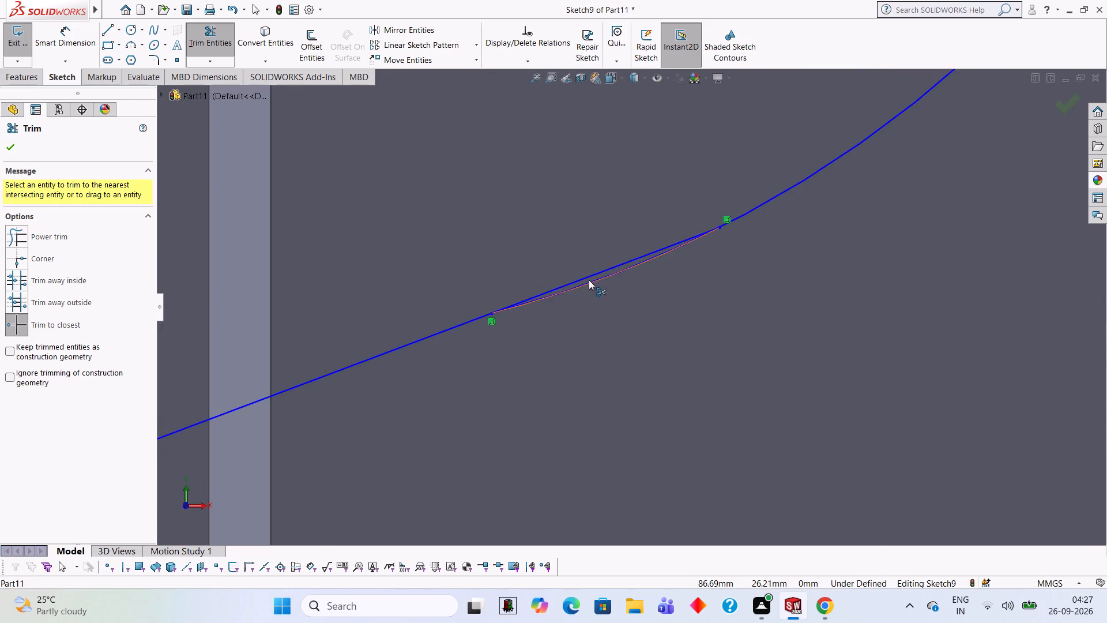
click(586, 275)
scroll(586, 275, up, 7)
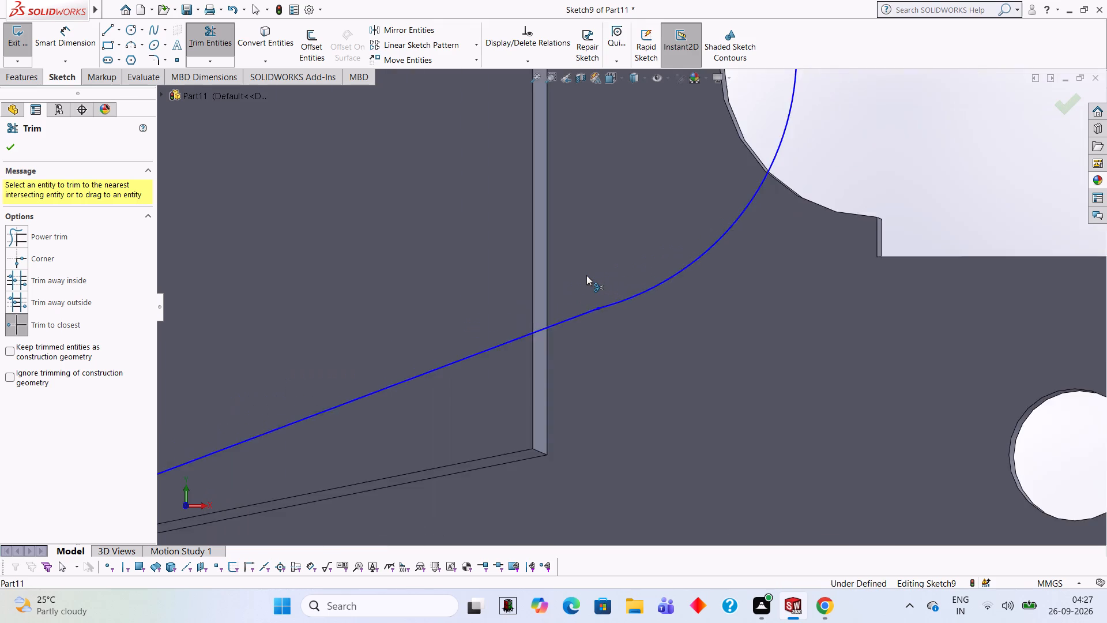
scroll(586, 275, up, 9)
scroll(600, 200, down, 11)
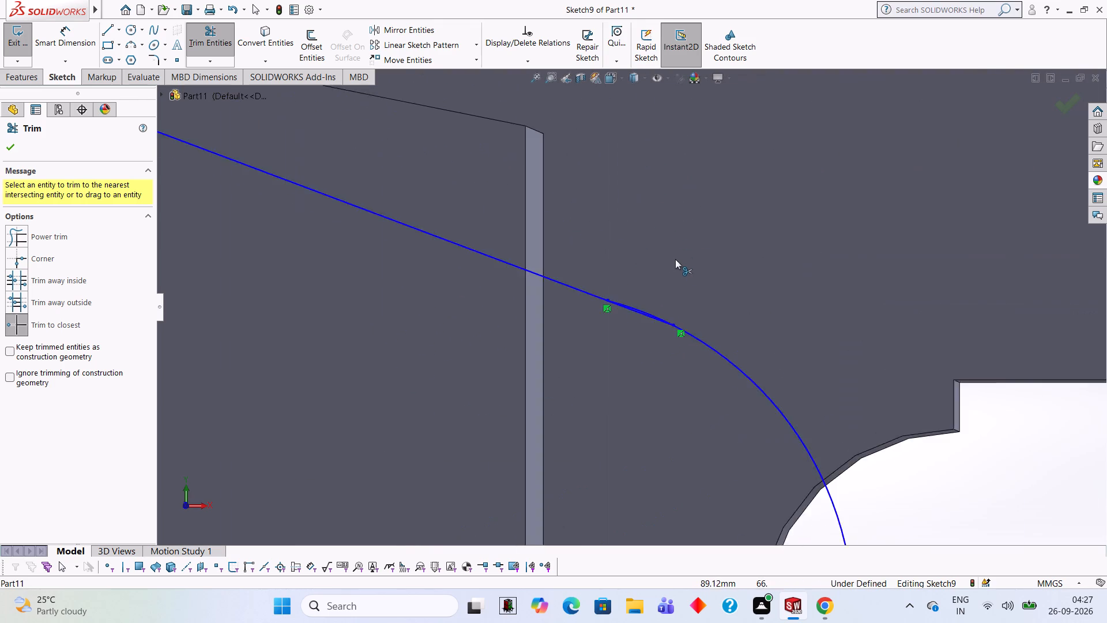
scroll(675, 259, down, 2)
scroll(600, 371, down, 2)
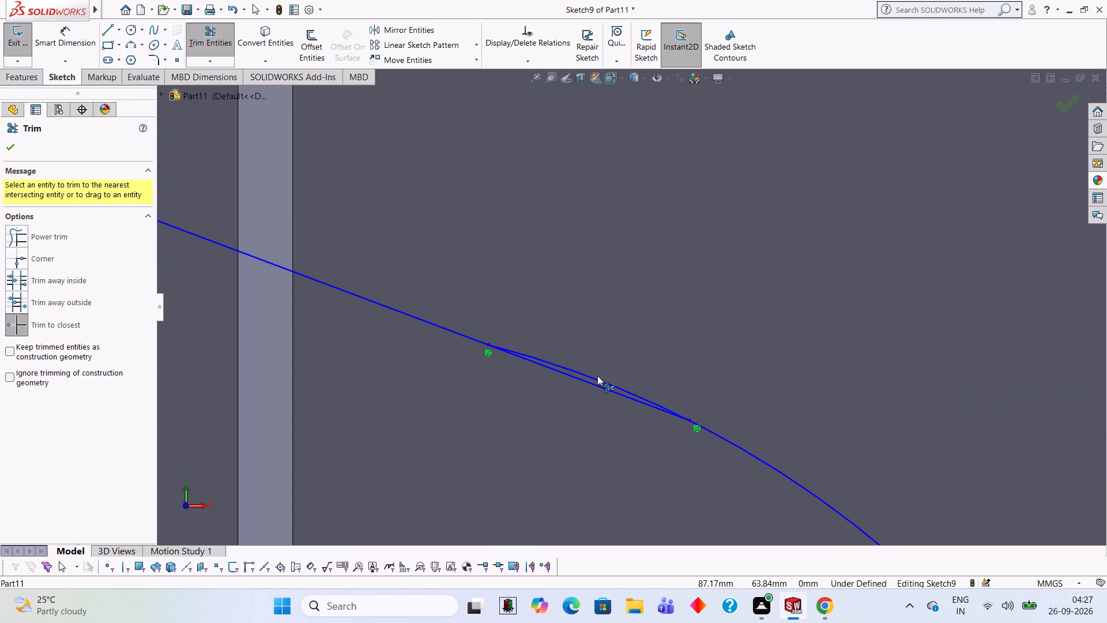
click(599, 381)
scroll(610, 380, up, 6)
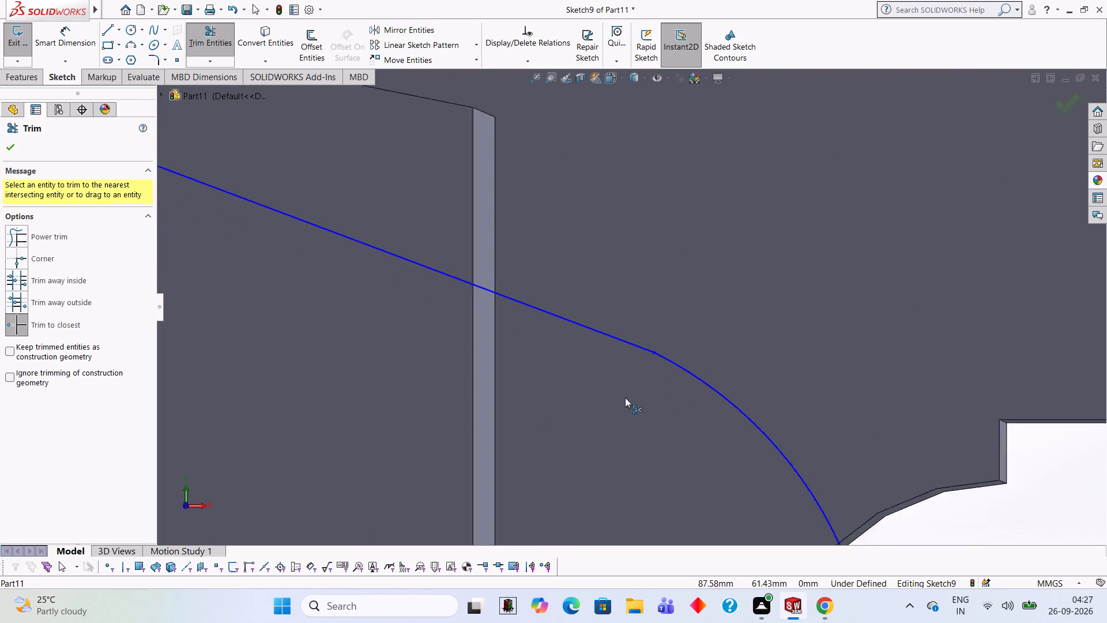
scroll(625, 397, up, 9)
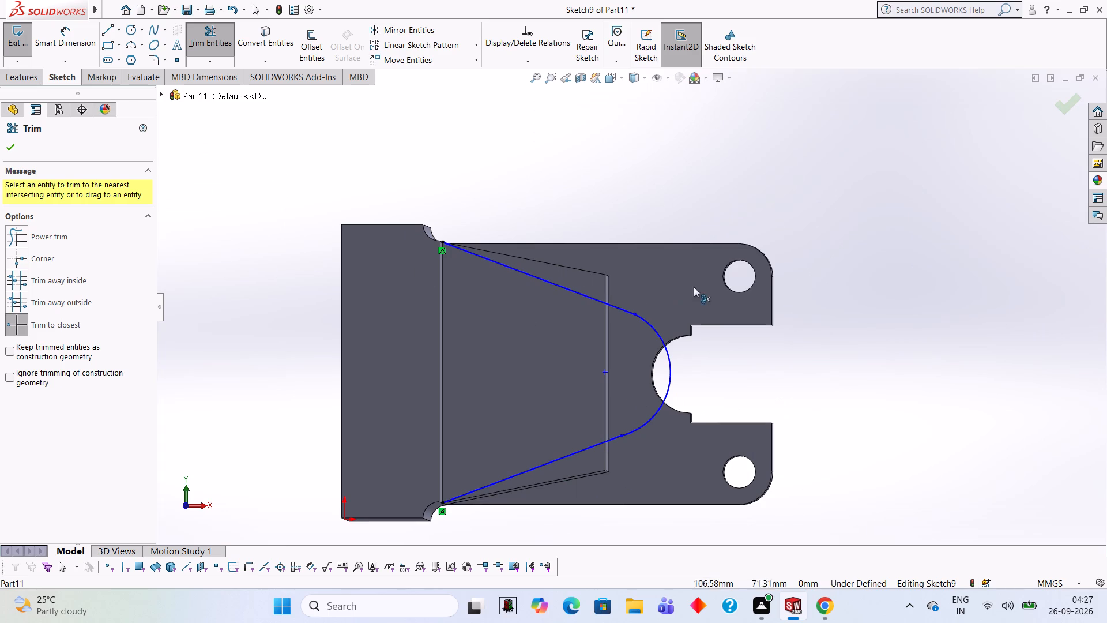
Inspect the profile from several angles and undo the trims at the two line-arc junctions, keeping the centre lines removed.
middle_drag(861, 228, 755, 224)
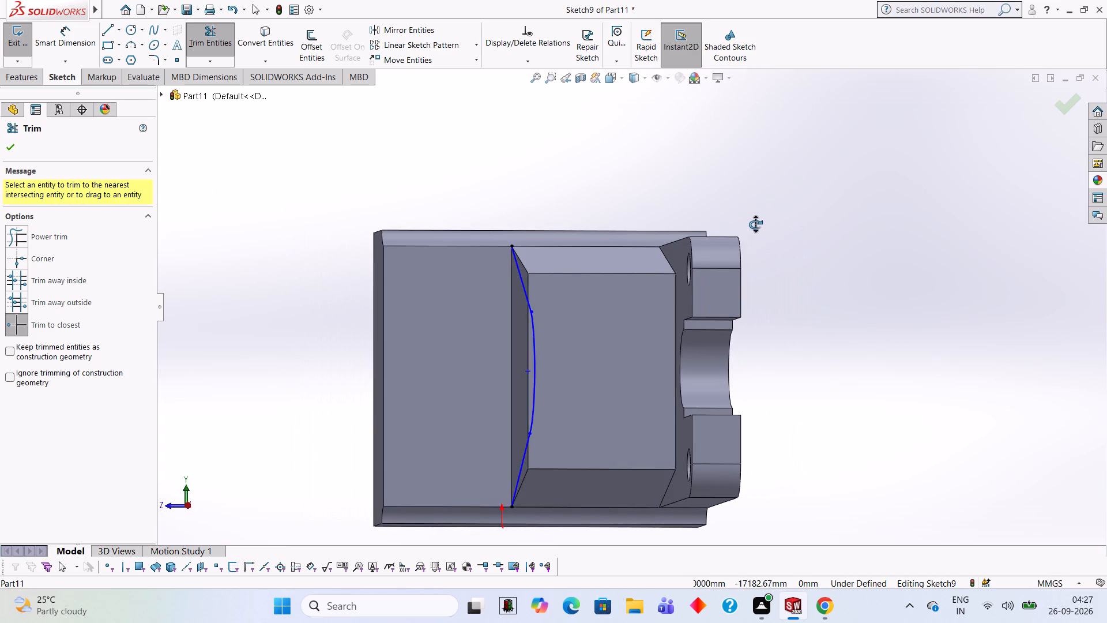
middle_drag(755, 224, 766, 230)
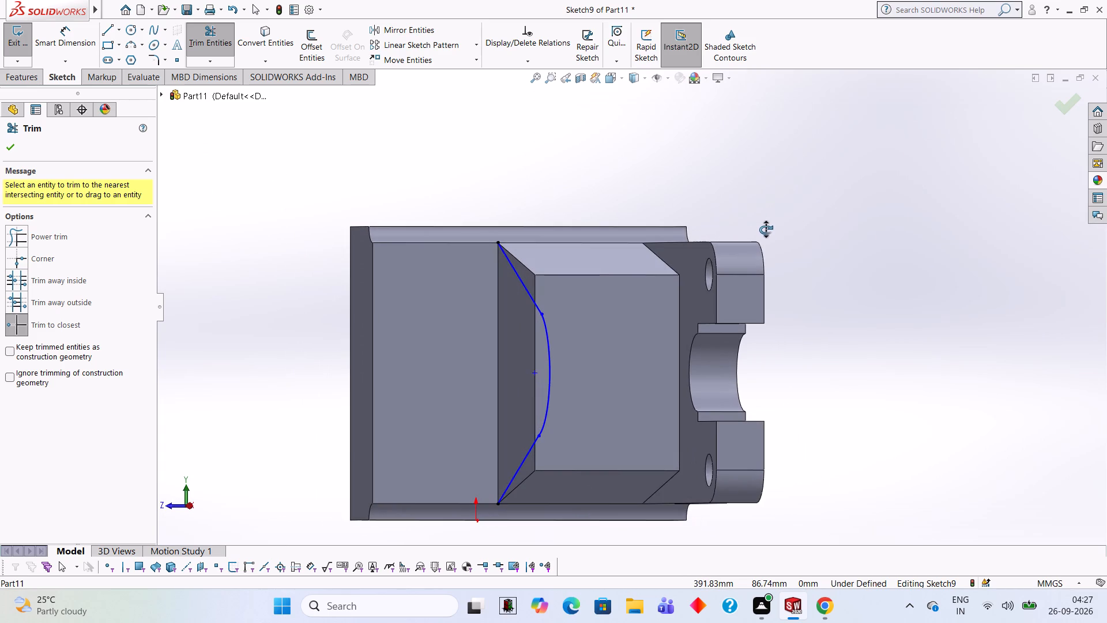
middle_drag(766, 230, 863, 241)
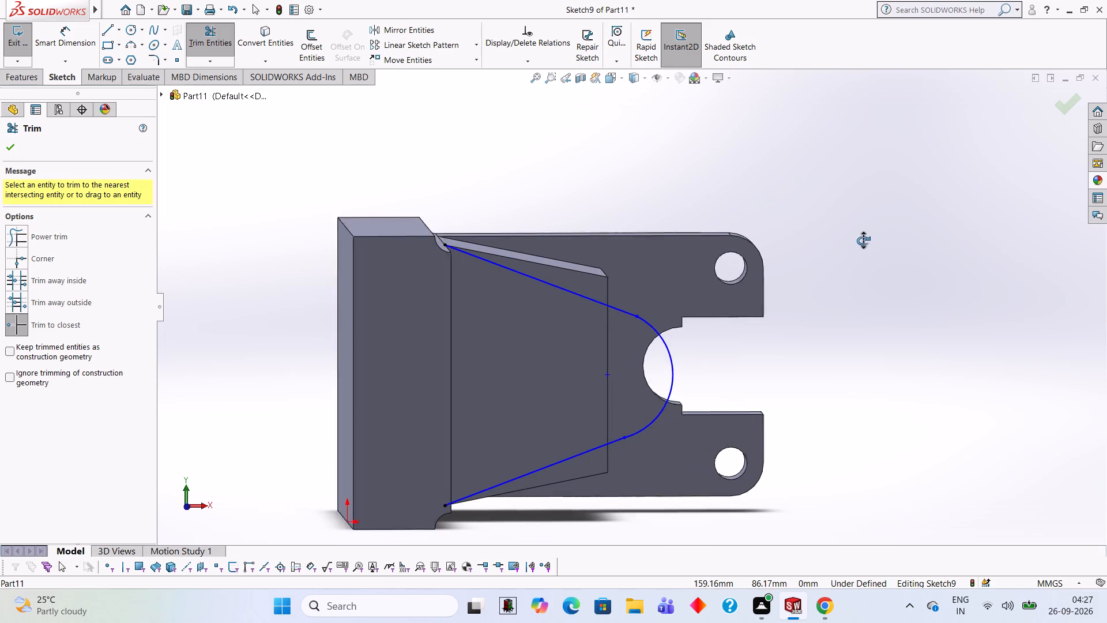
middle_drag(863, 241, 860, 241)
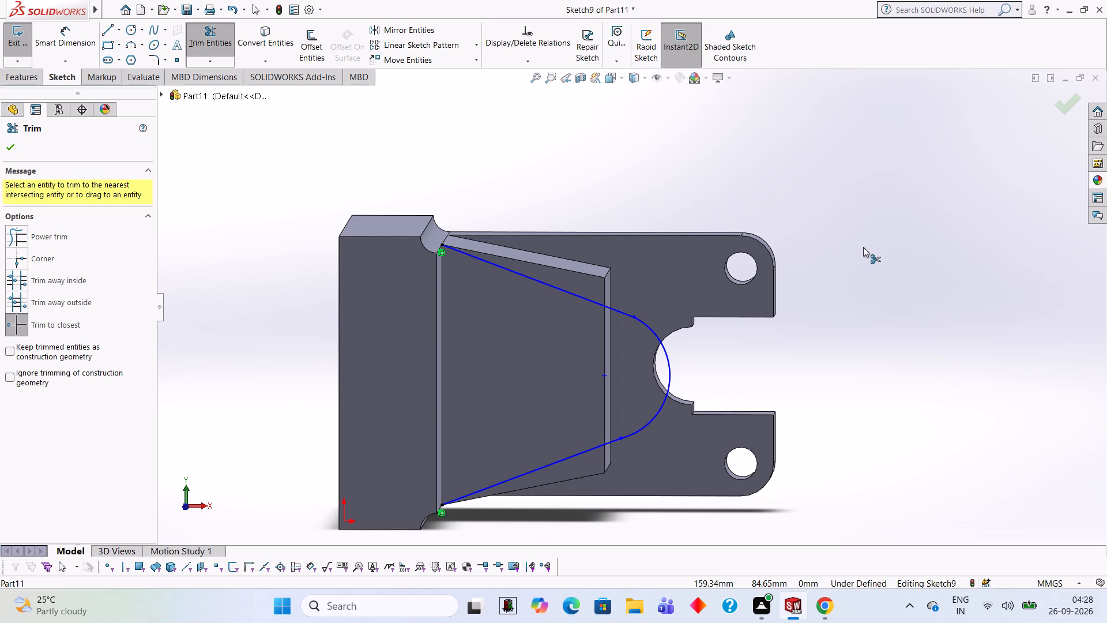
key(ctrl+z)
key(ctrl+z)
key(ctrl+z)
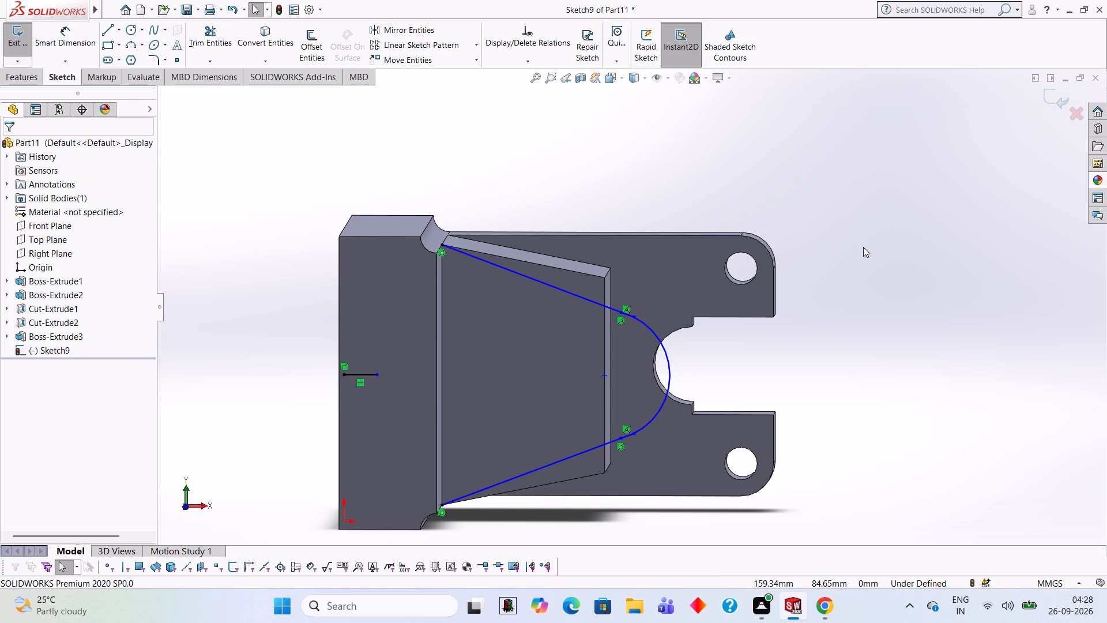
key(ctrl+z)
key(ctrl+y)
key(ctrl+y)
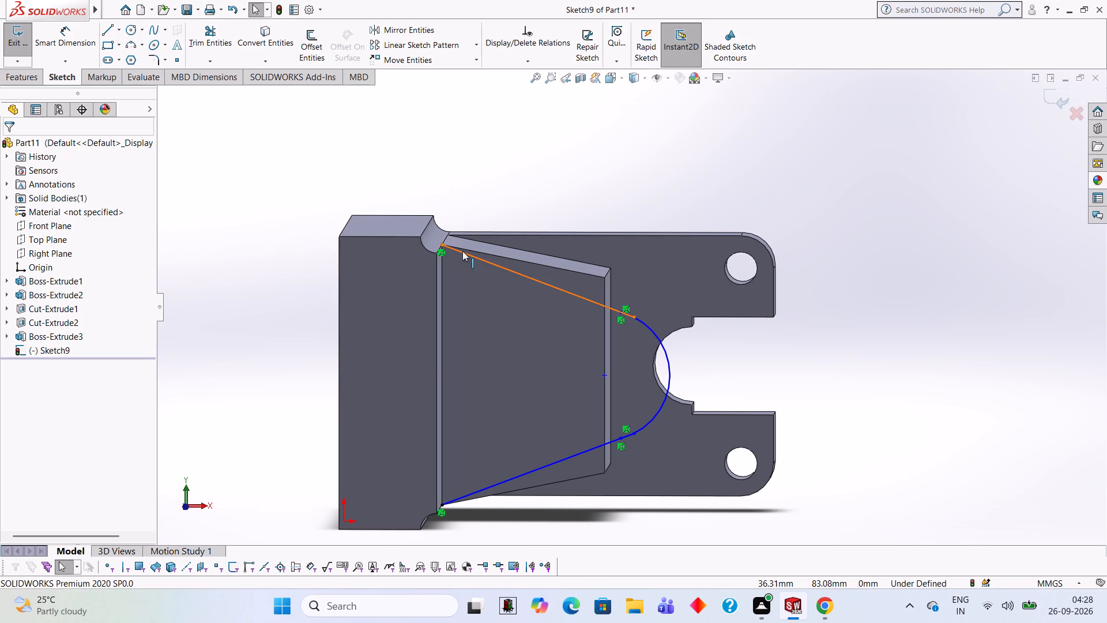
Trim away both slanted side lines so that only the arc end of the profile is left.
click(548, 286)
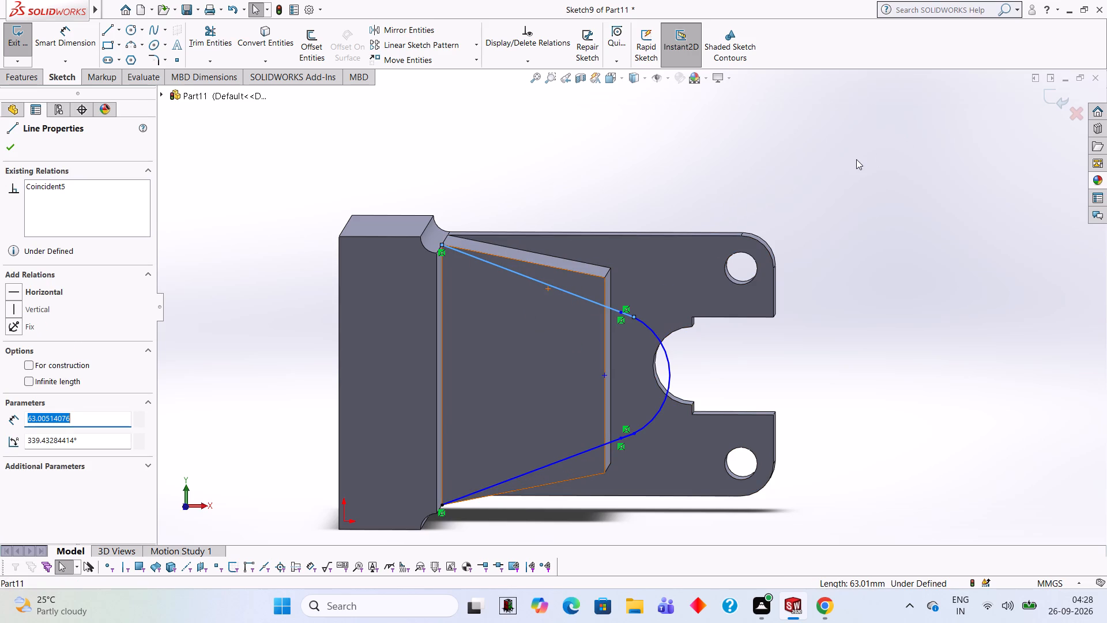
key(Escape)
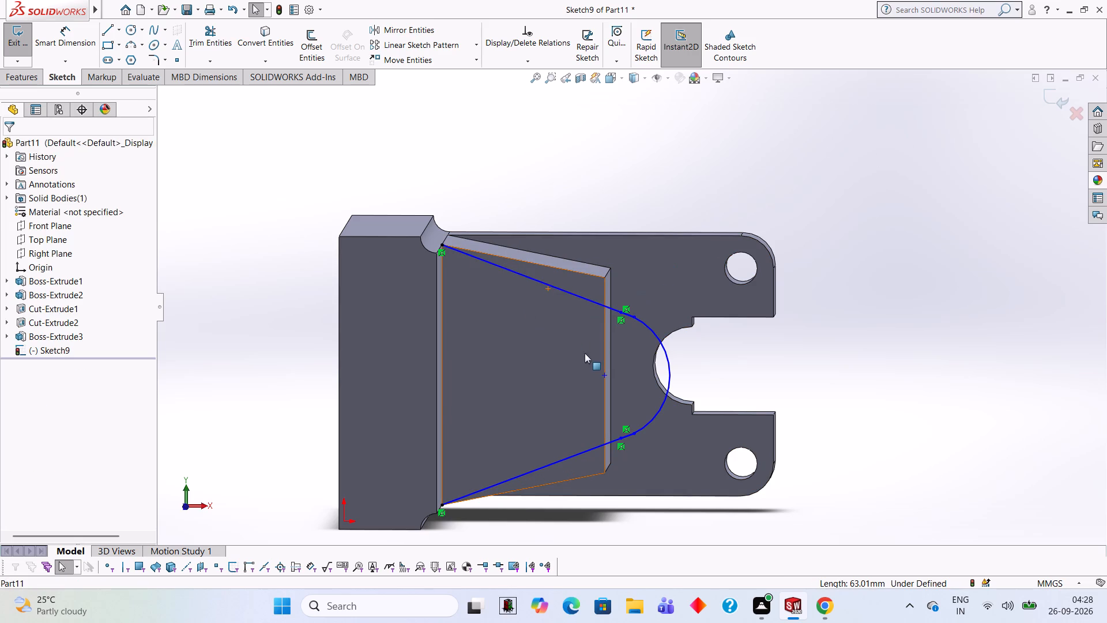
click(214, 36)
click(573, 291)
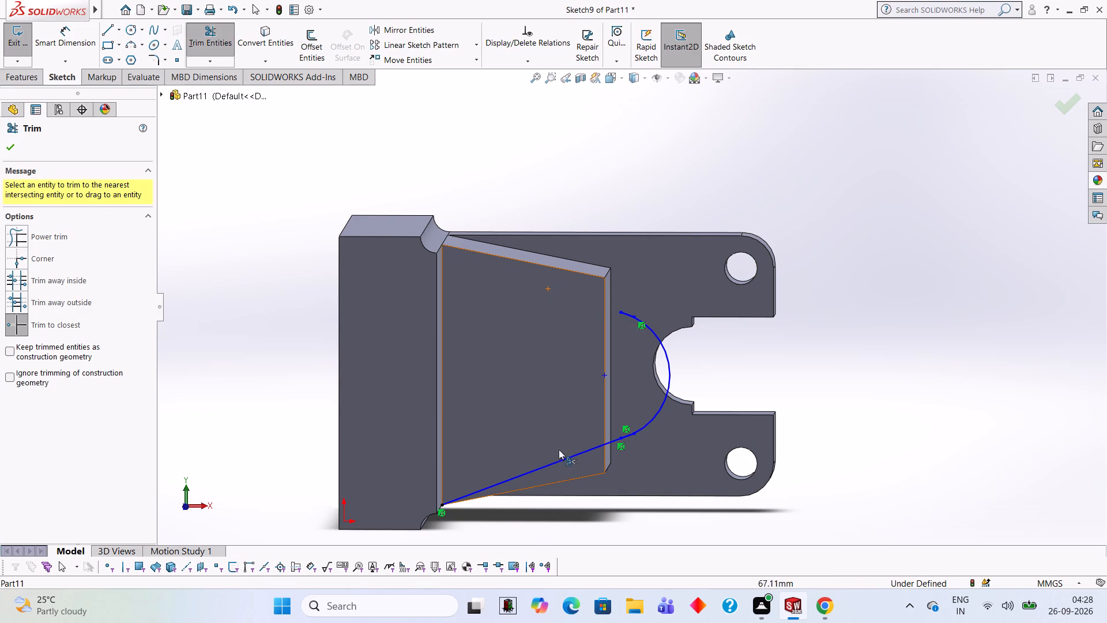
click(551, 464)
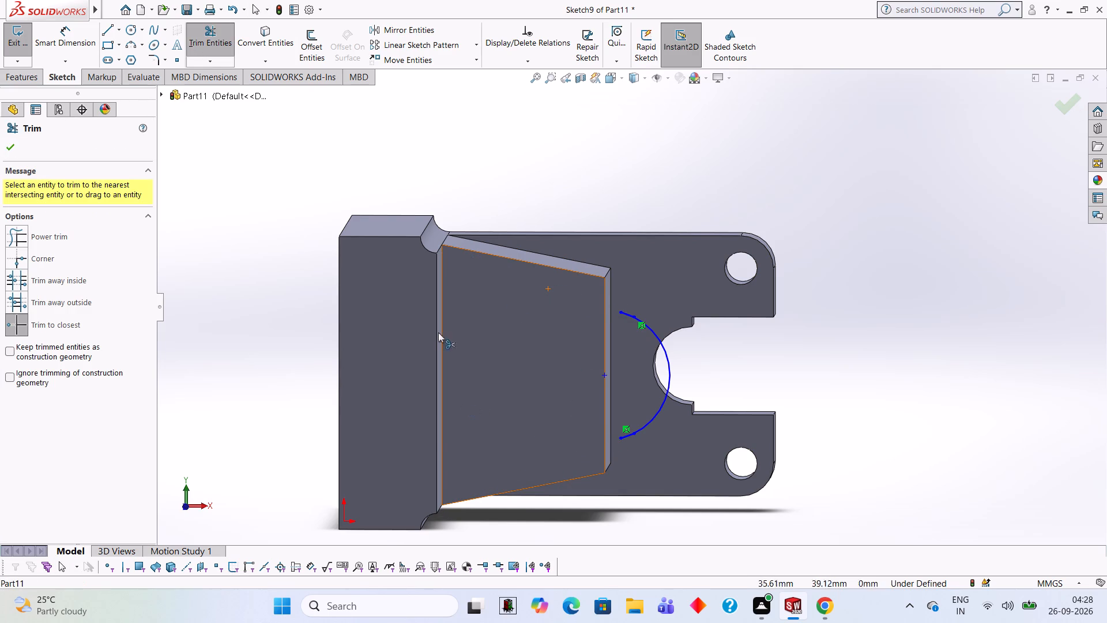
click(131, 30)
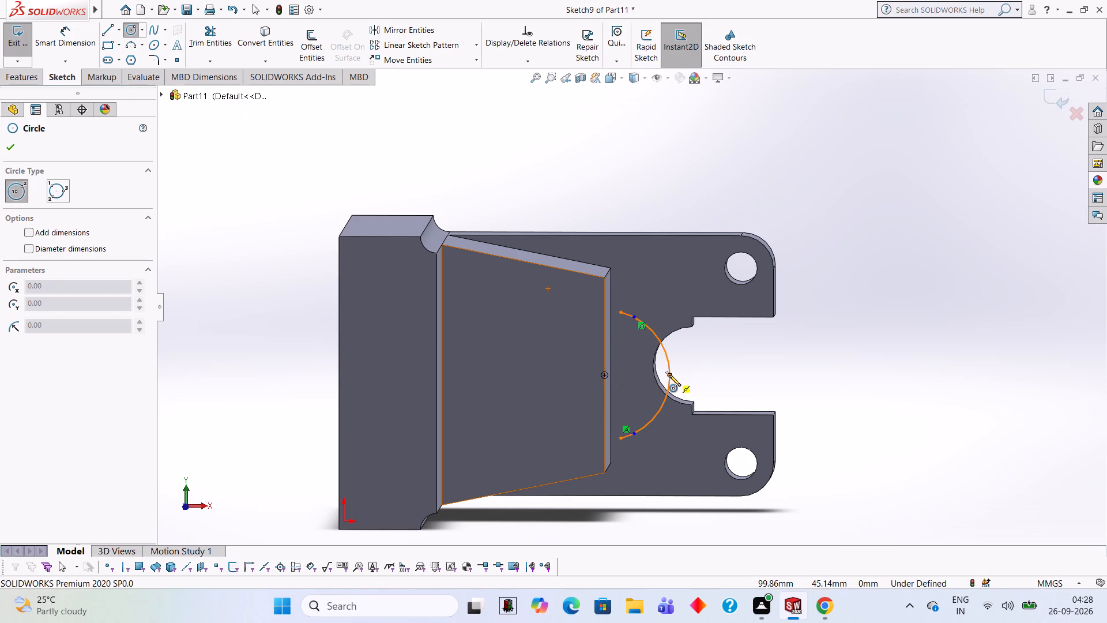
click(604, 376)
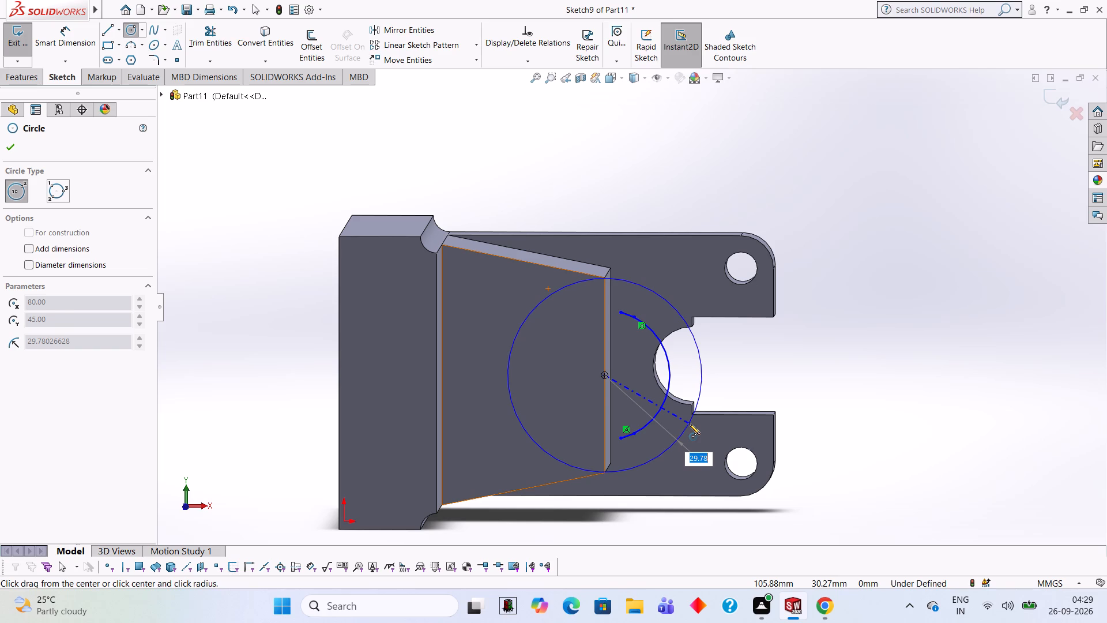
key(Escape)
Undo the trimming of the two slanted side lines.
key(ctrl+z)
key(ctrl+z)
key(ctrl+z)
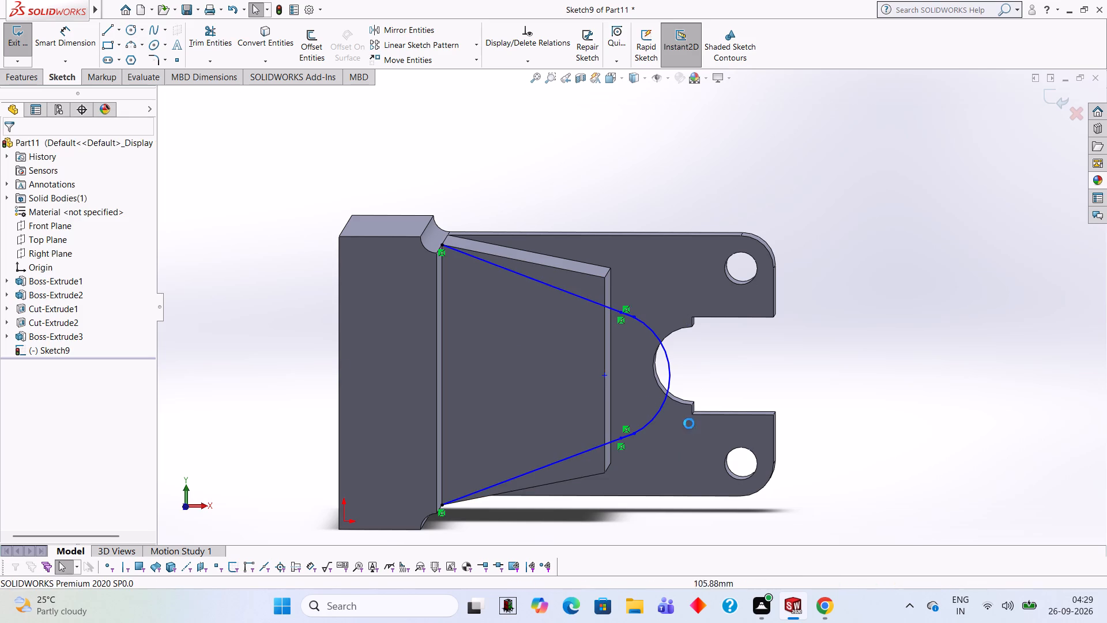
Undo the rounded-end profile sketch and the trapezoidal boss extrusion, going back to editing the trapezoid sketch on the plate.
key(ctrl+z)
key(ctrl+z)
key(ctrl+z)
key(ctrl+z)
key(ctrl+z)
key(ctrl+z)
key(ctrl+z)
key(ctrl+z)
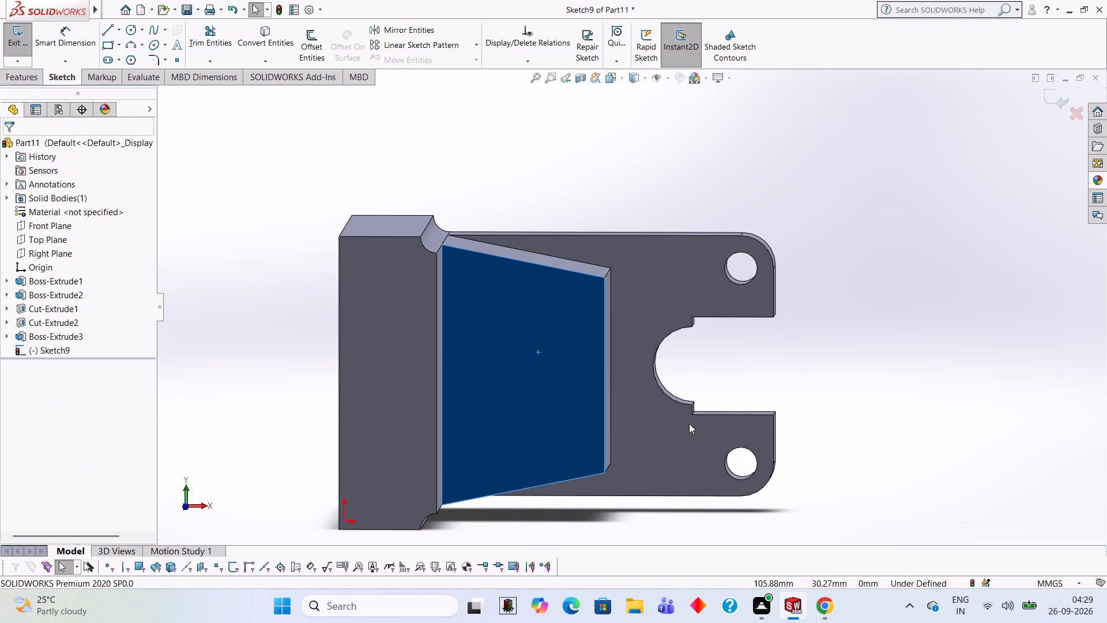
key(ctrl+z)
key(ctrl+z)
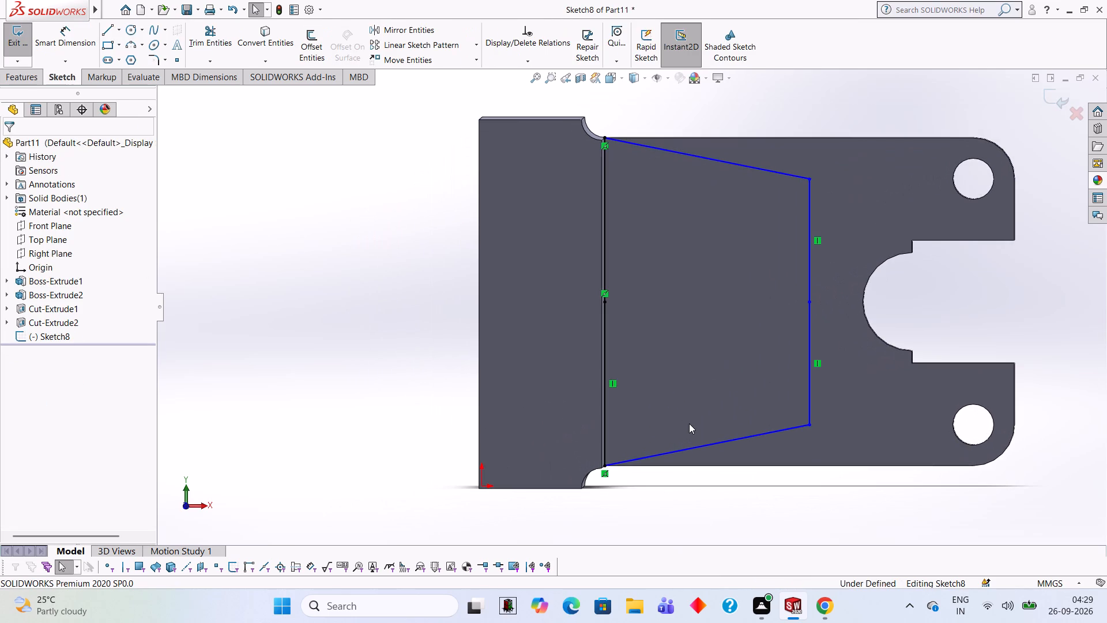
Trim away both slanted side lines and the lower half of the trapezoid's short end edge.
click(213, 31)
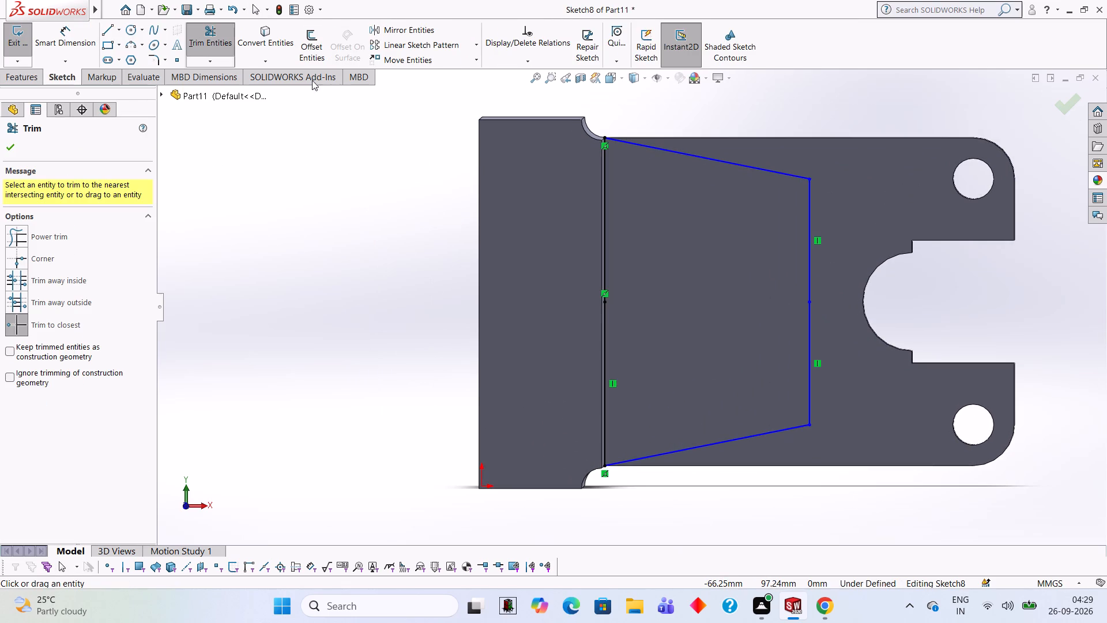
click(664, 150)
click(727, 439)
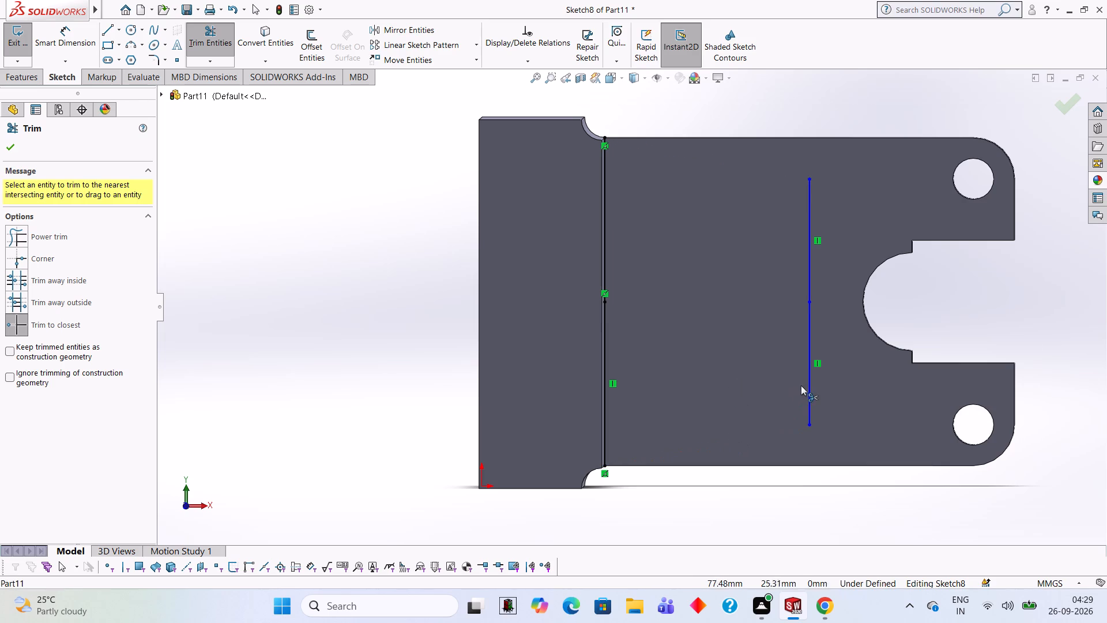
click(808, 395)
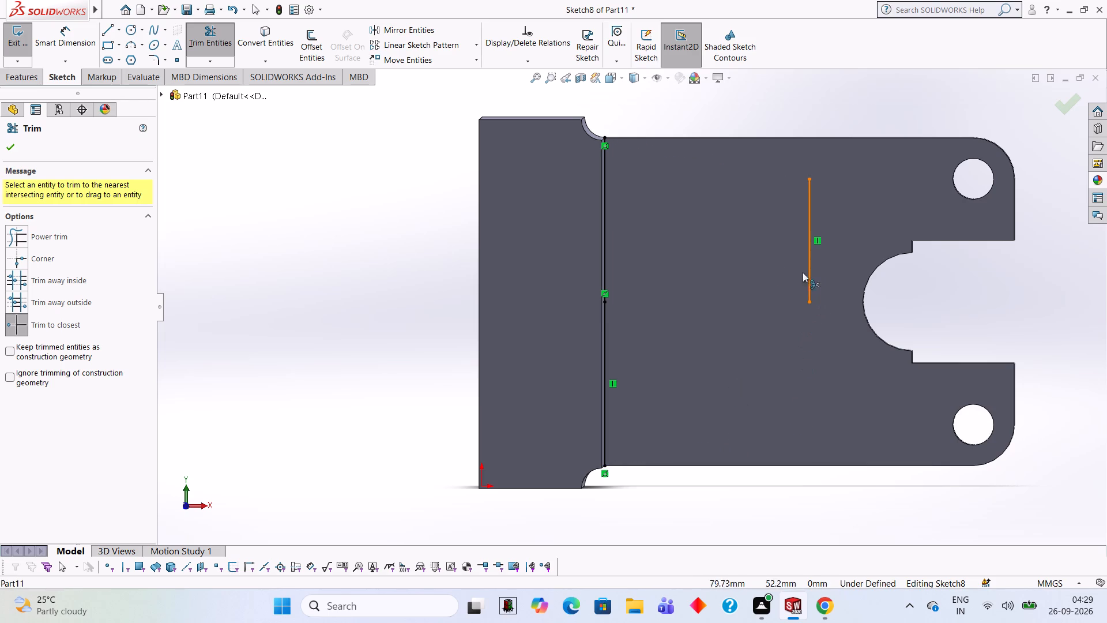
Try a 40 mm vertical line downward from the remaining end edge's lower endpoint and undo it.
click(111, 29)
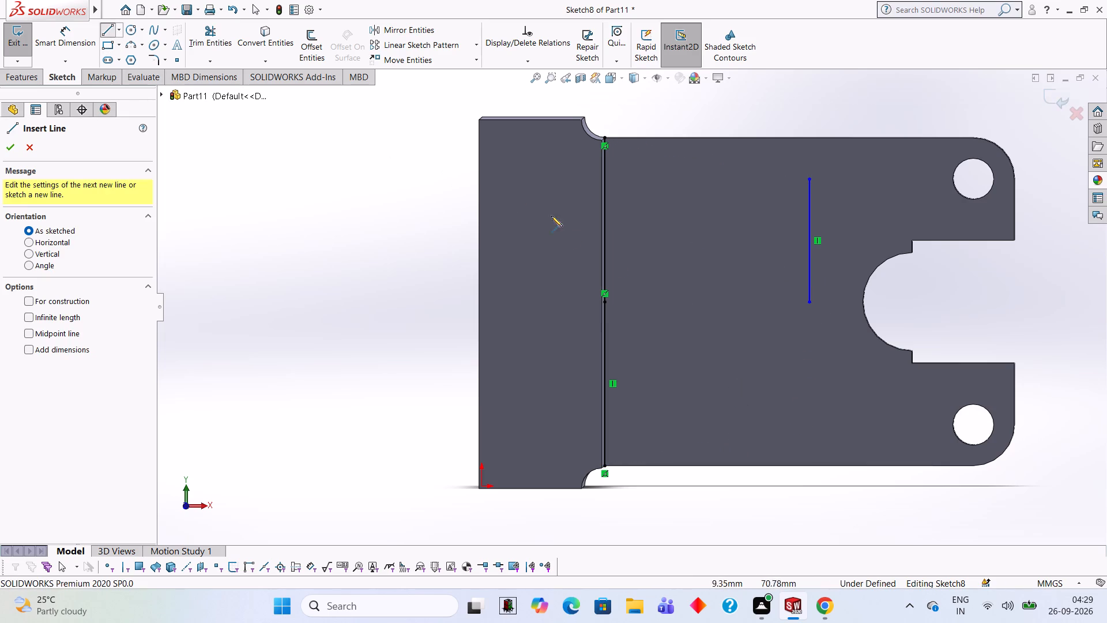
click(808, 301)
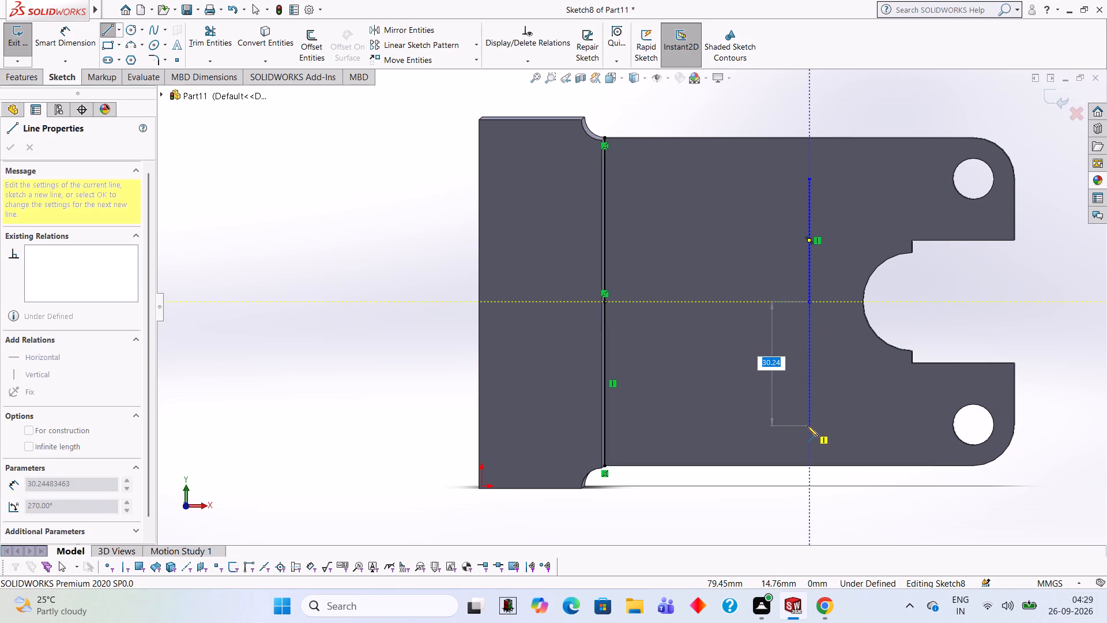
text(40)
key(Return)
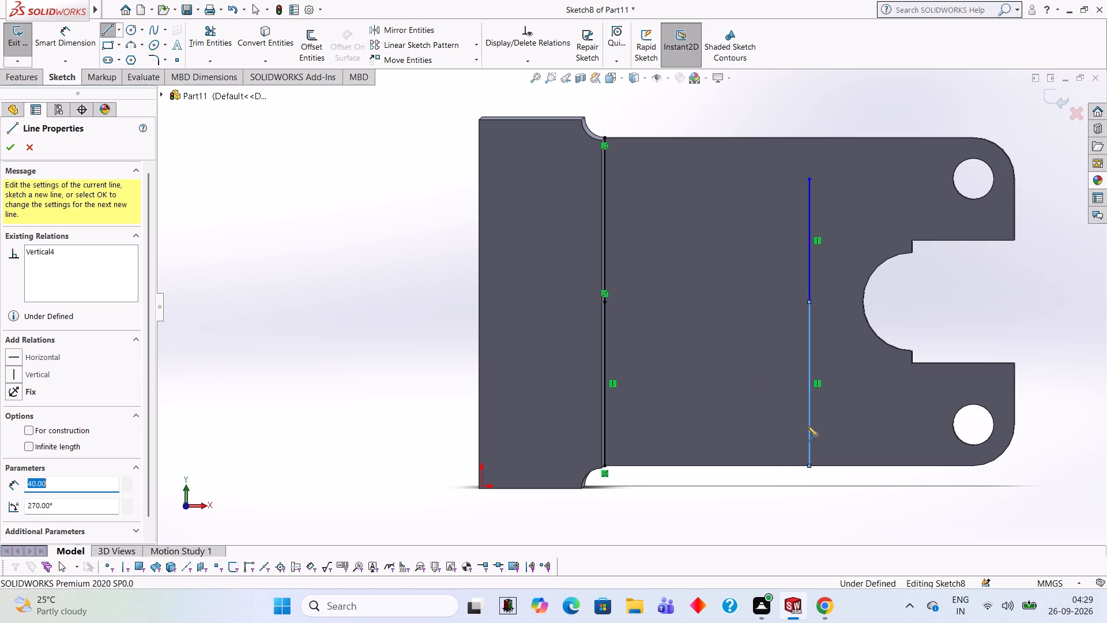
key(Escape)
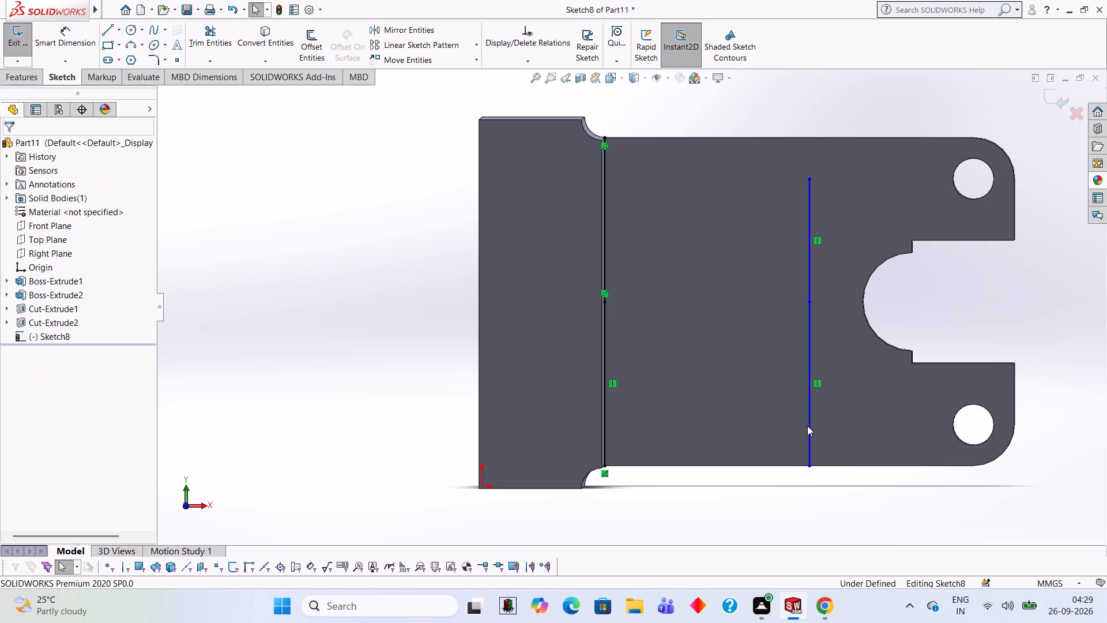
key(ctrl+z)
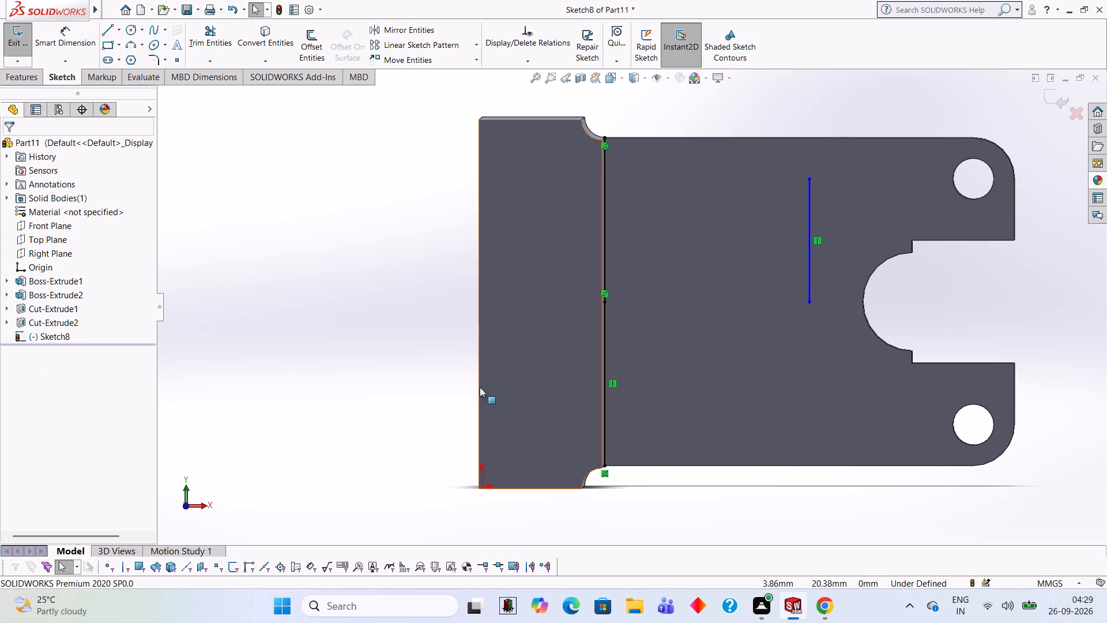
Draw a 20 mm vertical line down from the end edge's midpoint level and join it to the lower corner beside the block.
click(114, 31)
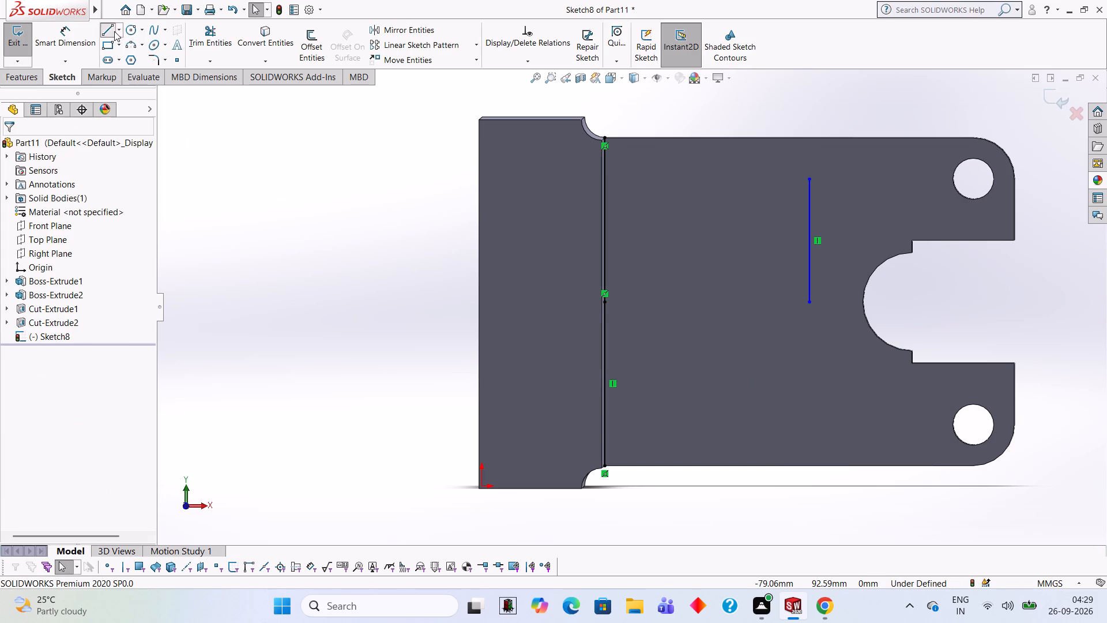
click(811, 301)
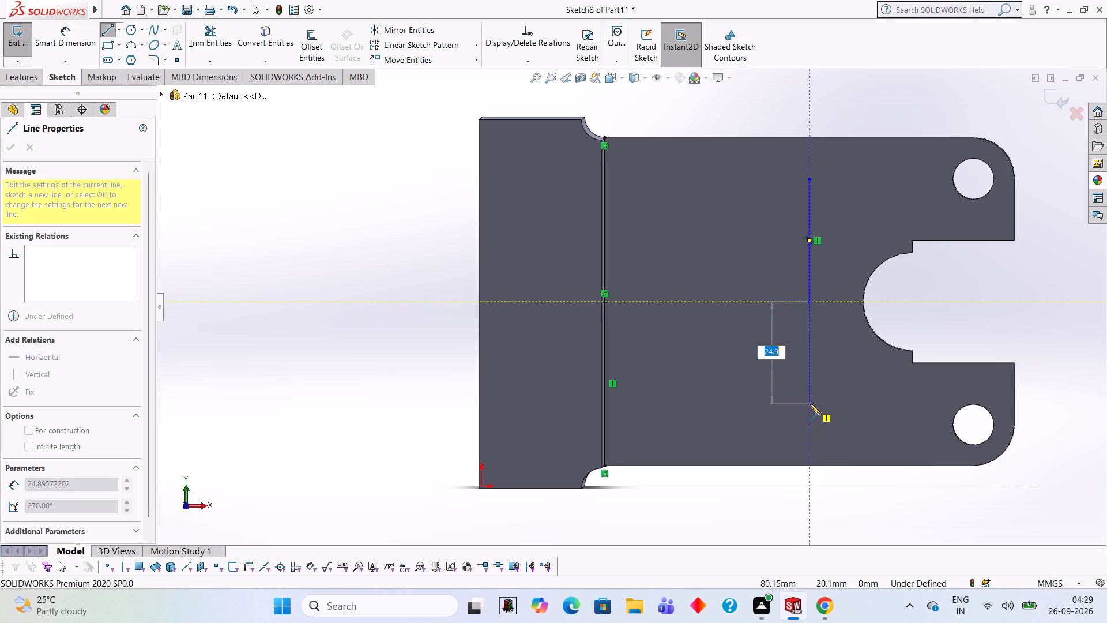
text(20)
key(Return)
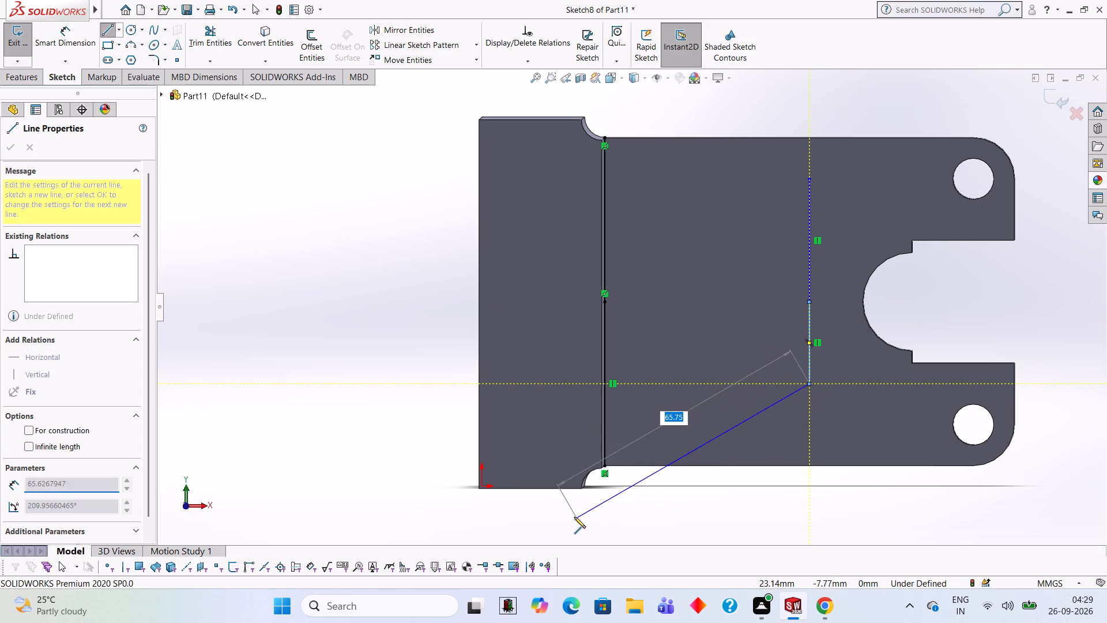
click(605, 465)
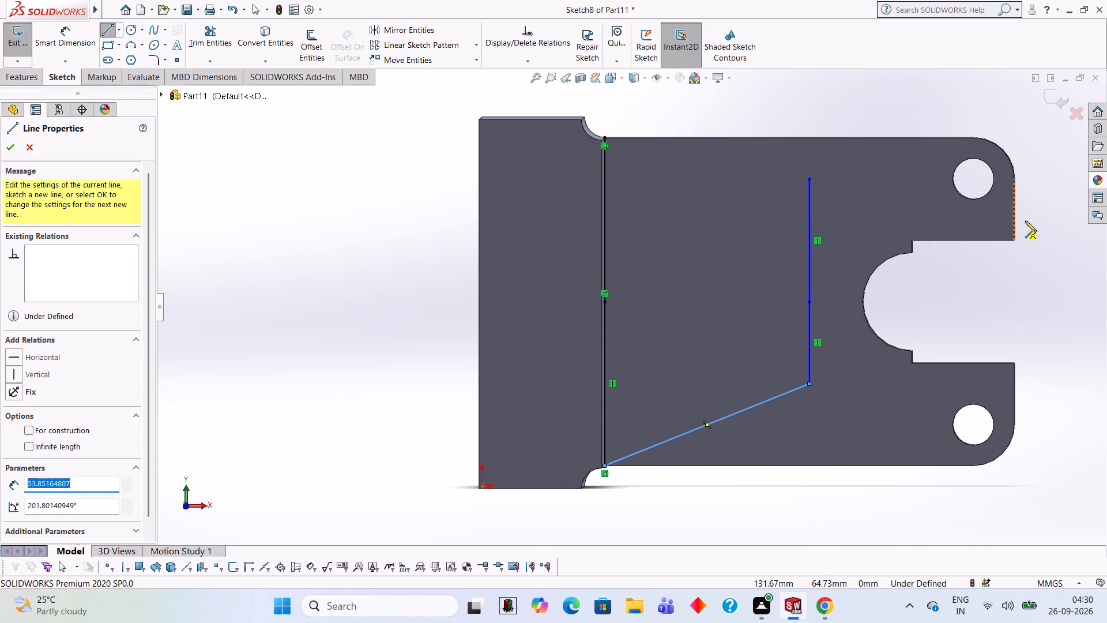
Replace the end edge's upper half with a 20 mm vertical line and join it to the upper corner beside the block.
scroll(1025, 220, up, 1)
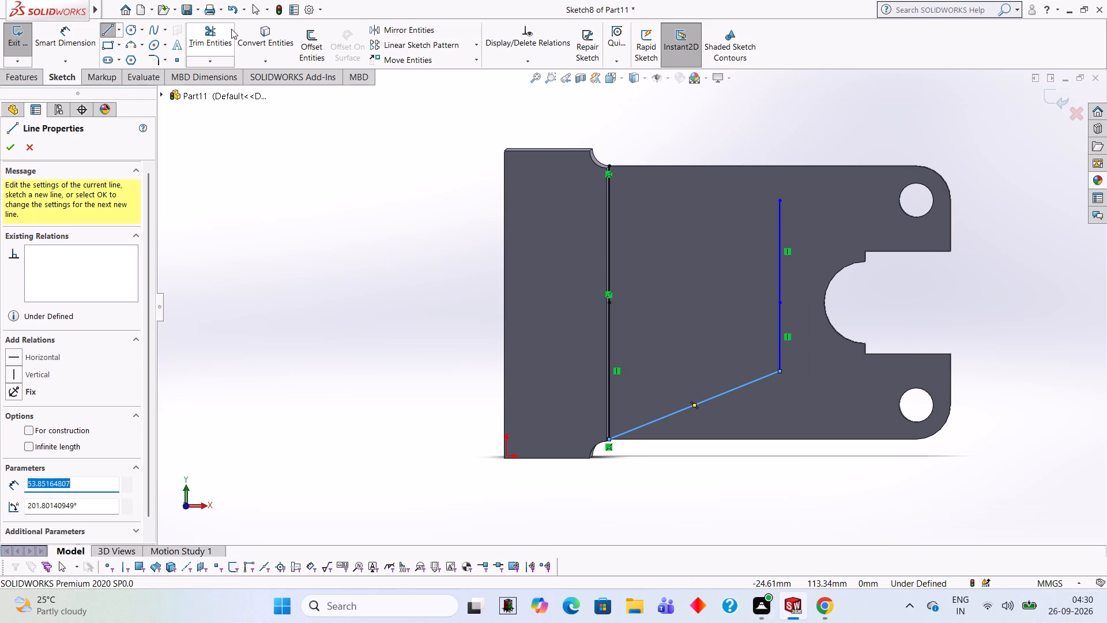
click(212, 39)
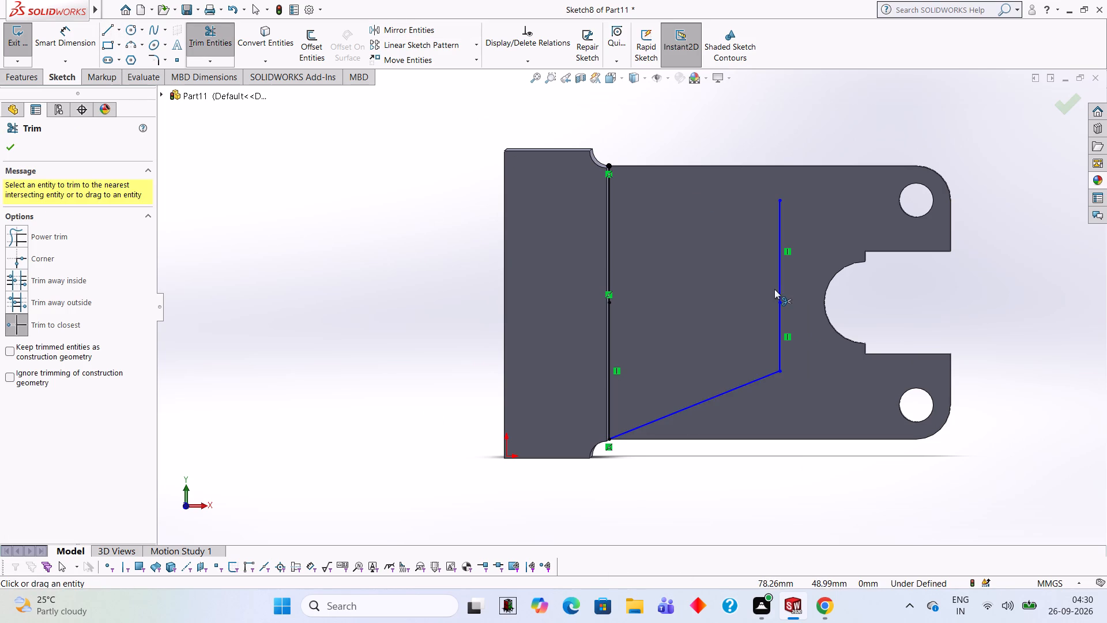
click(781, 280)
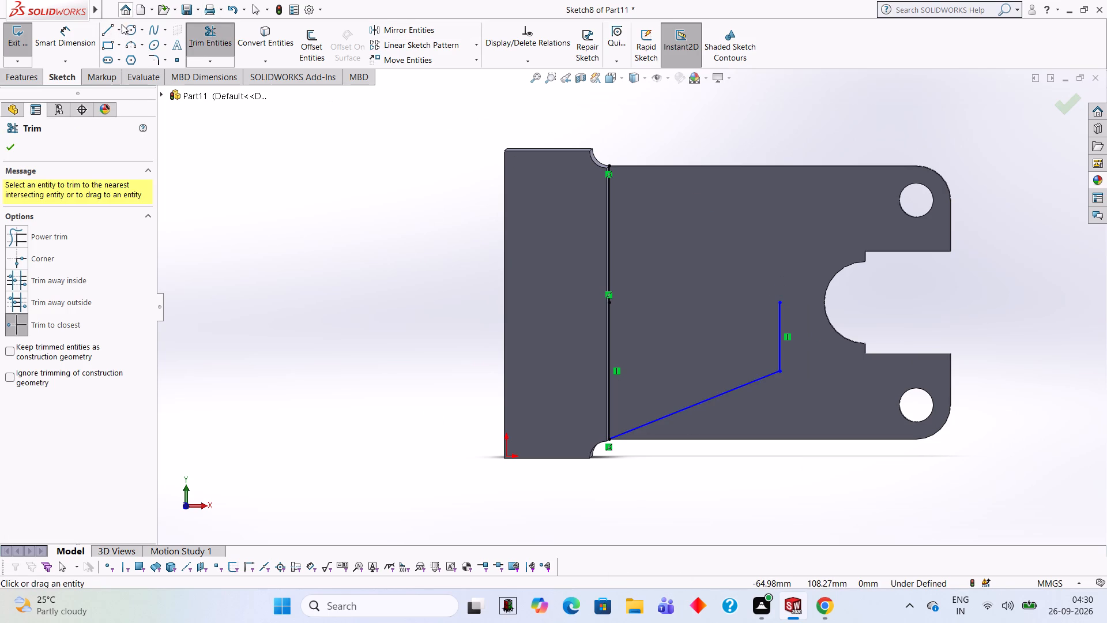
click(107, 33)
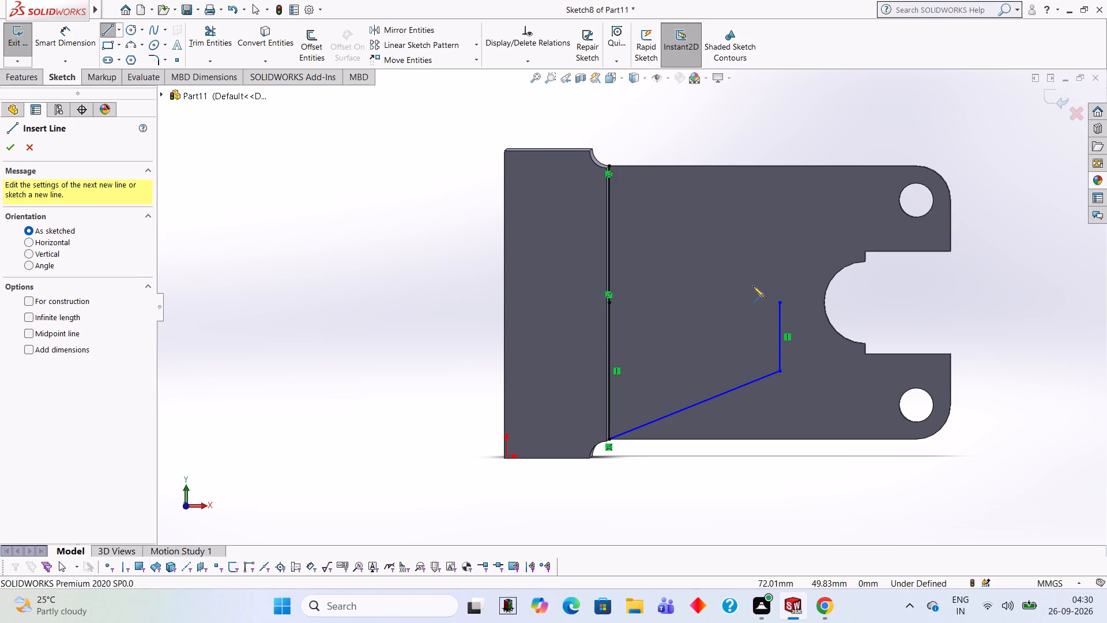
click(778, 301)
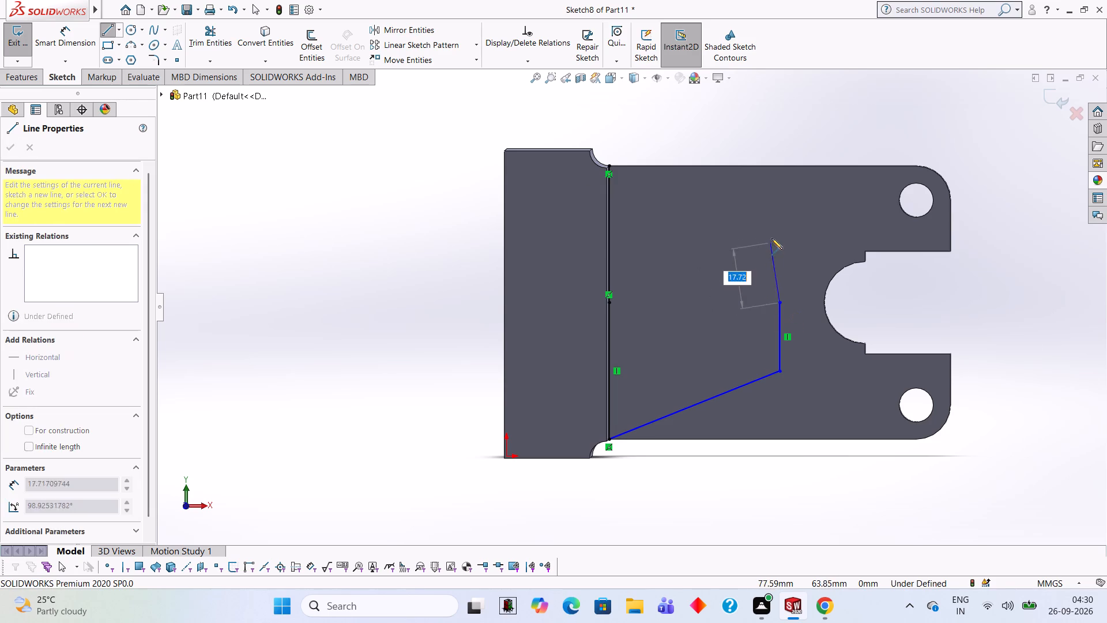
text(20)
key(Return)
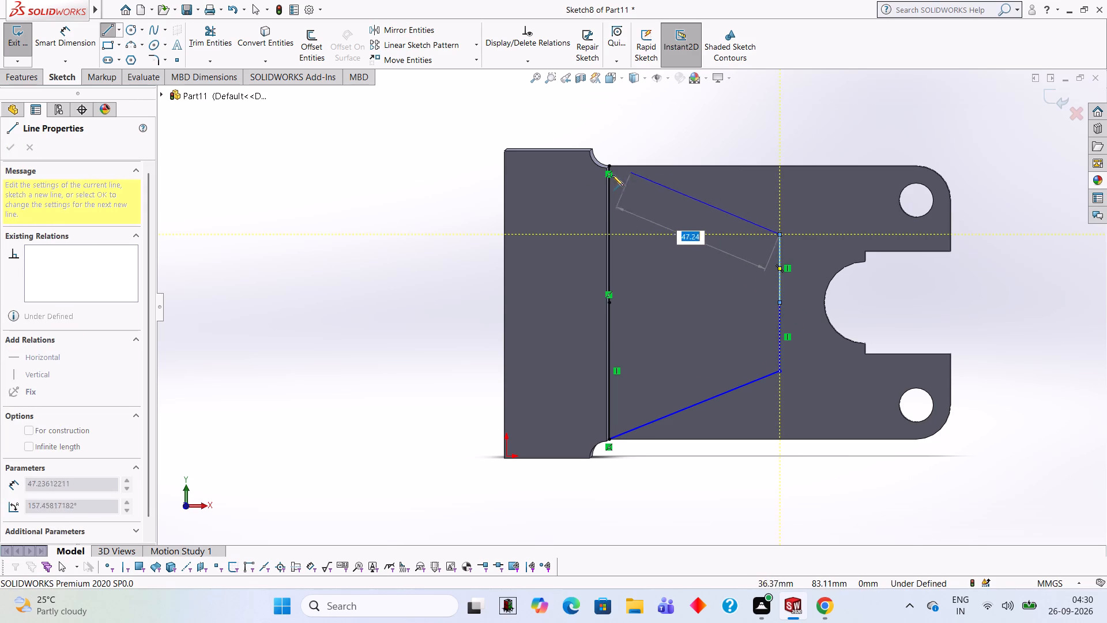
click(610, 165)
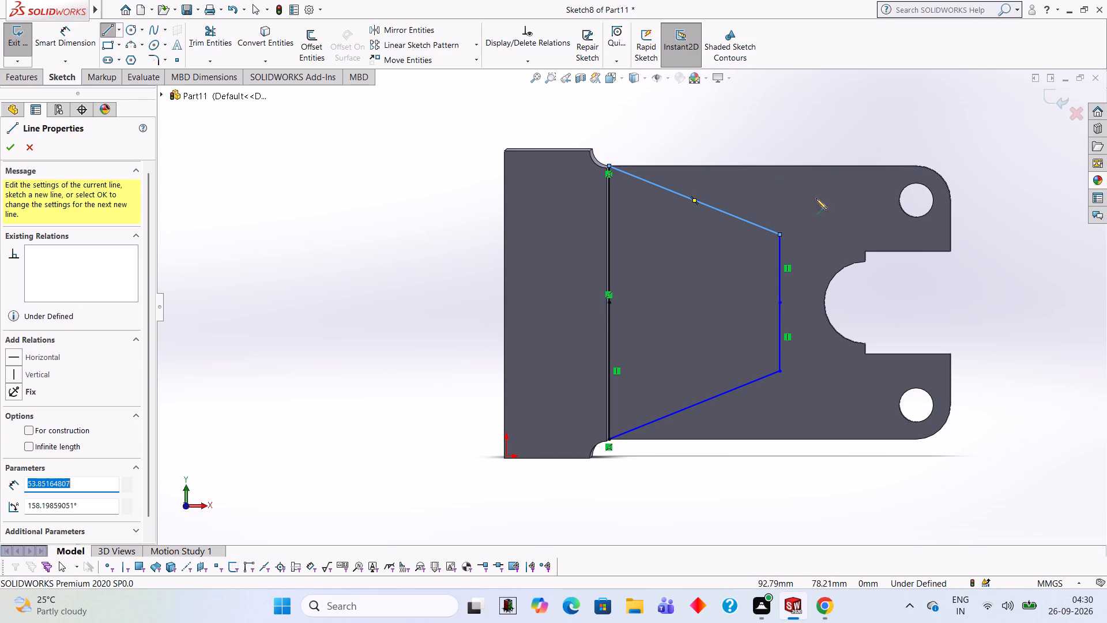
Extrude the narrowed trapezoid profile as a blind boss 40 mm deep, merged with the body.
click(29, 74)
click(26, 55)
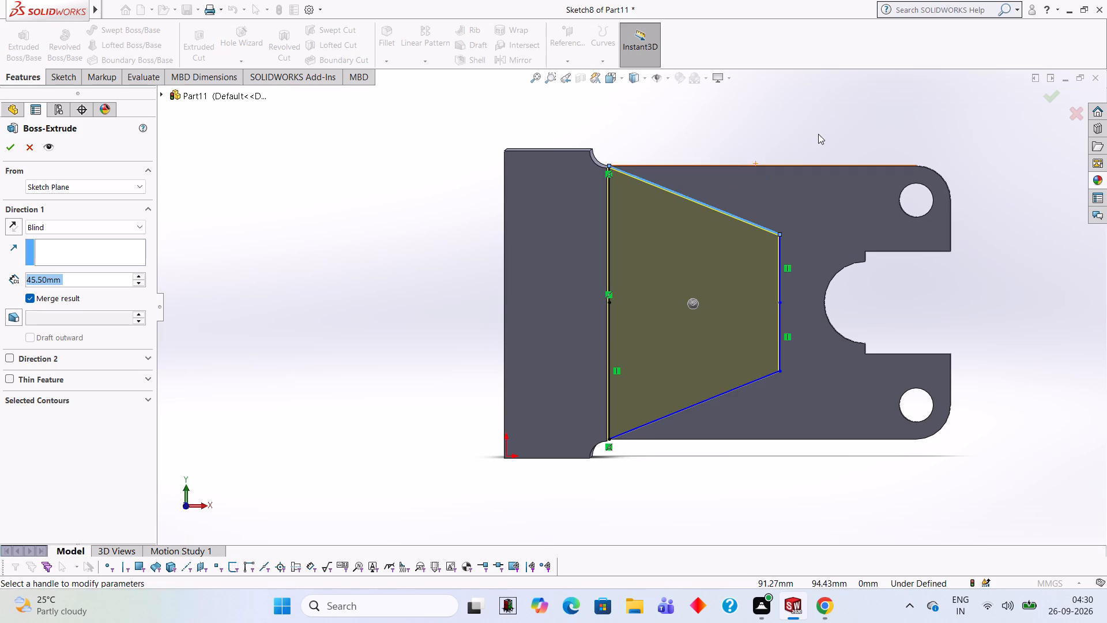
middle_drag(818, 134, 720, 142)
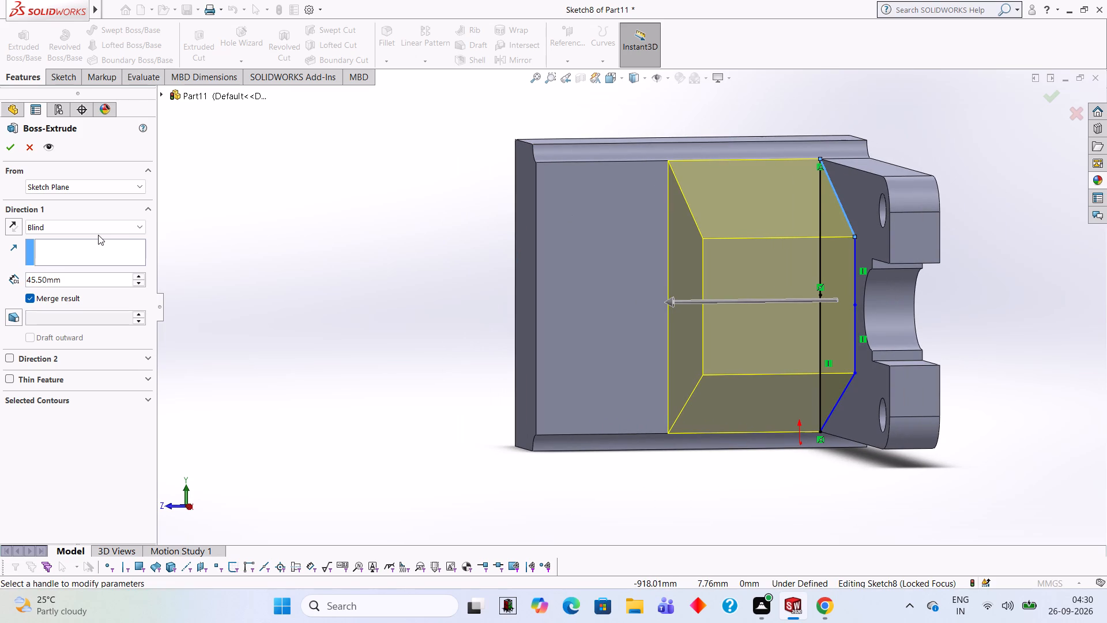
click(91, 282)
key(BackSpace)
key(BackSpace)
key(BackSpace)
key(BackSpace)
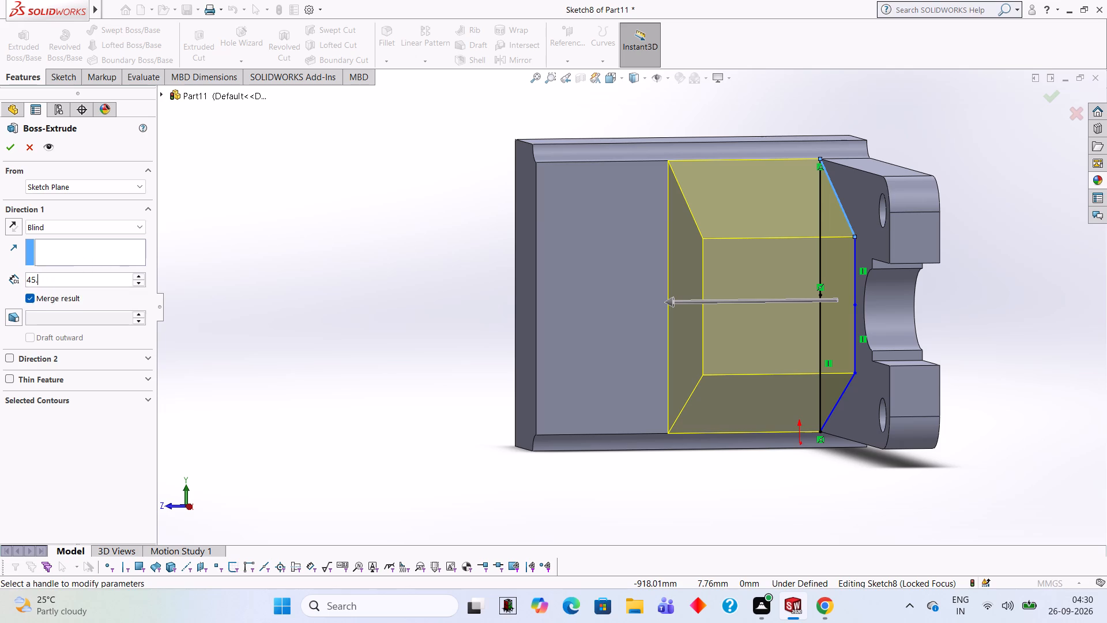
key(BackSpace)
key(BackSpace)
key(BackSpace)
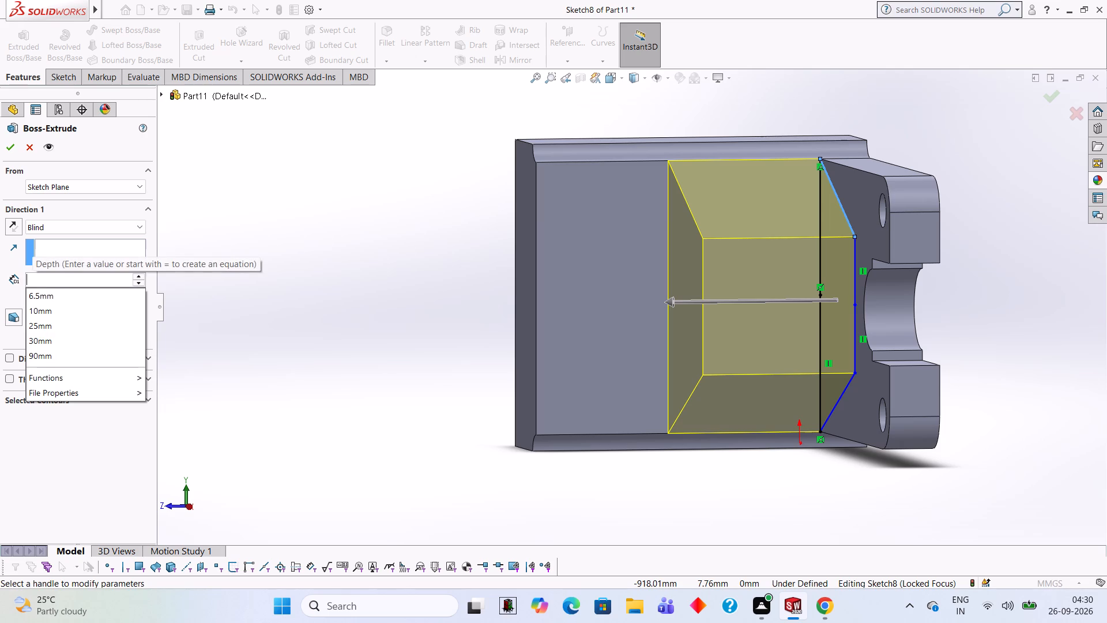
text(40)
key(Return)
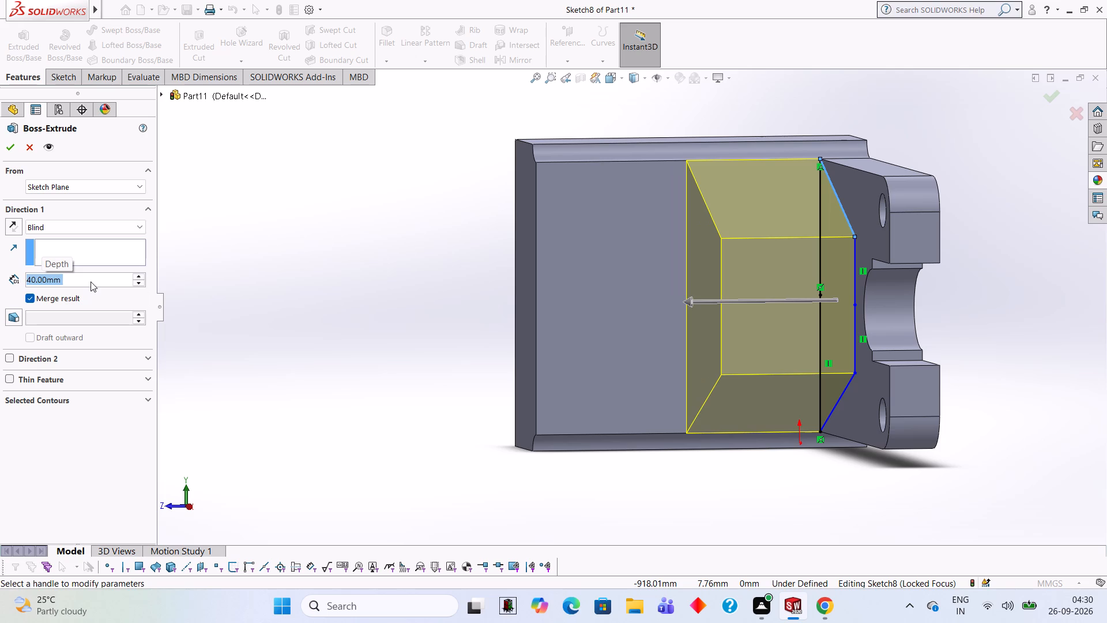
click(6, 152)
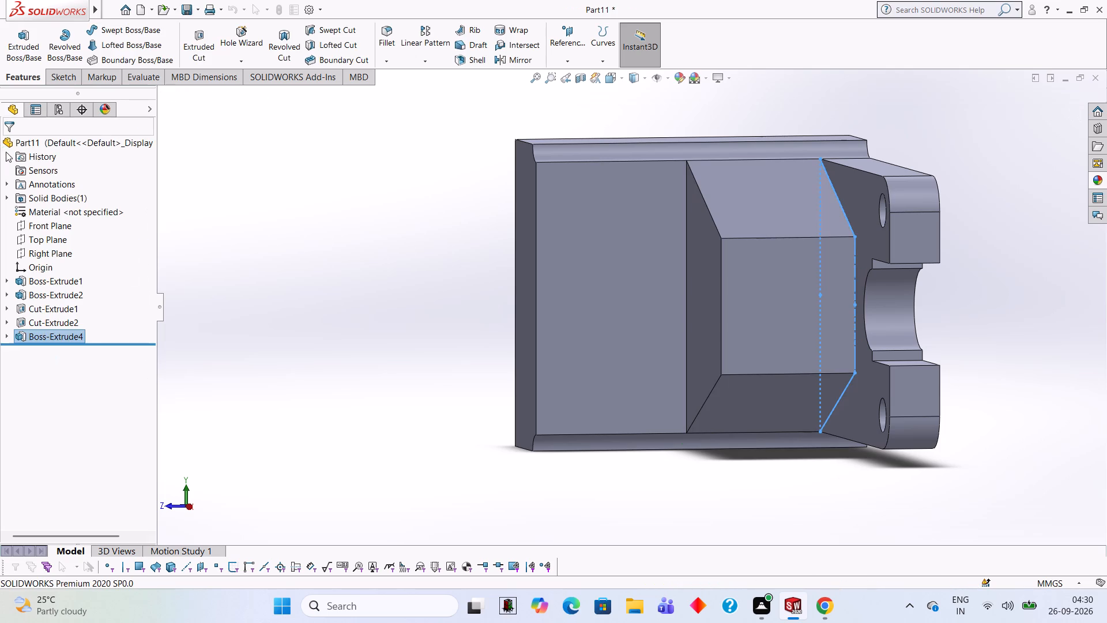
click(312, 204)
Start a new sketch on the trapezoidal boss's outer face and view it face-on.
middle_drag(389, 198, 436, 205)
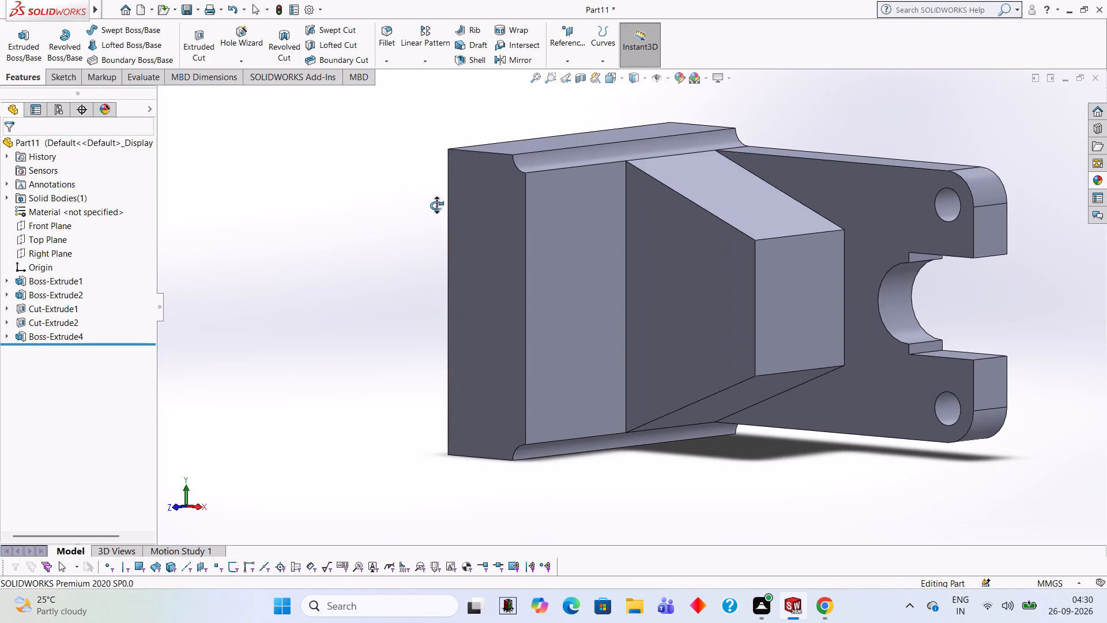
middle_drag(436, 205, 445, 205)
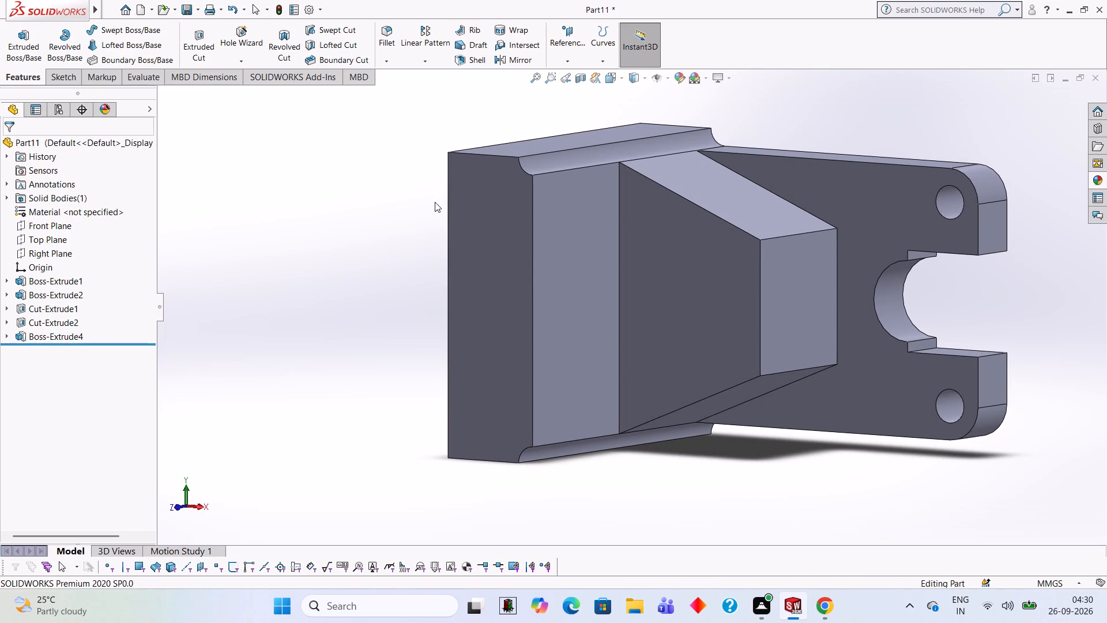
middle_drag(709, 247, 731, 190)
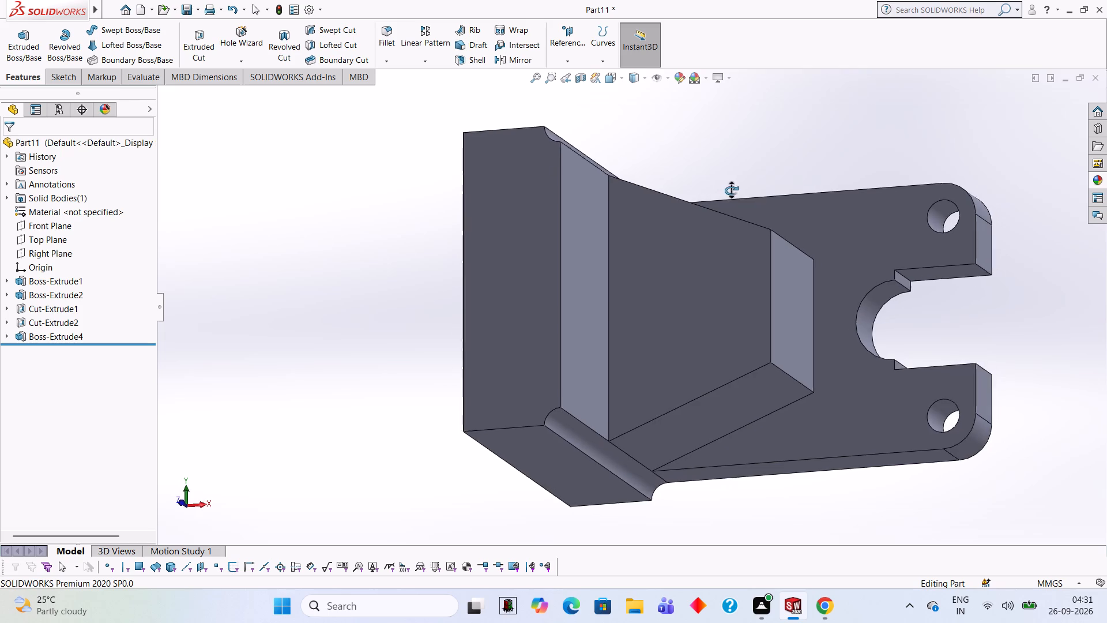
middle_drag(731, 190, 720, 226)
middle_drag(736, 241, 756, 252)
click(725, 258)
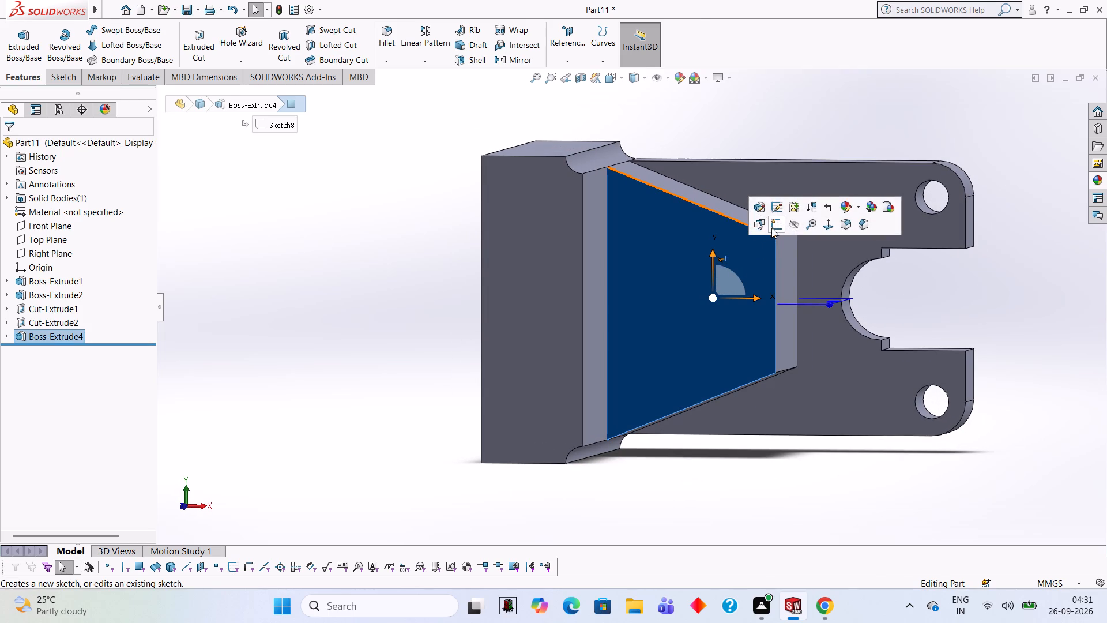
click(771, 228)
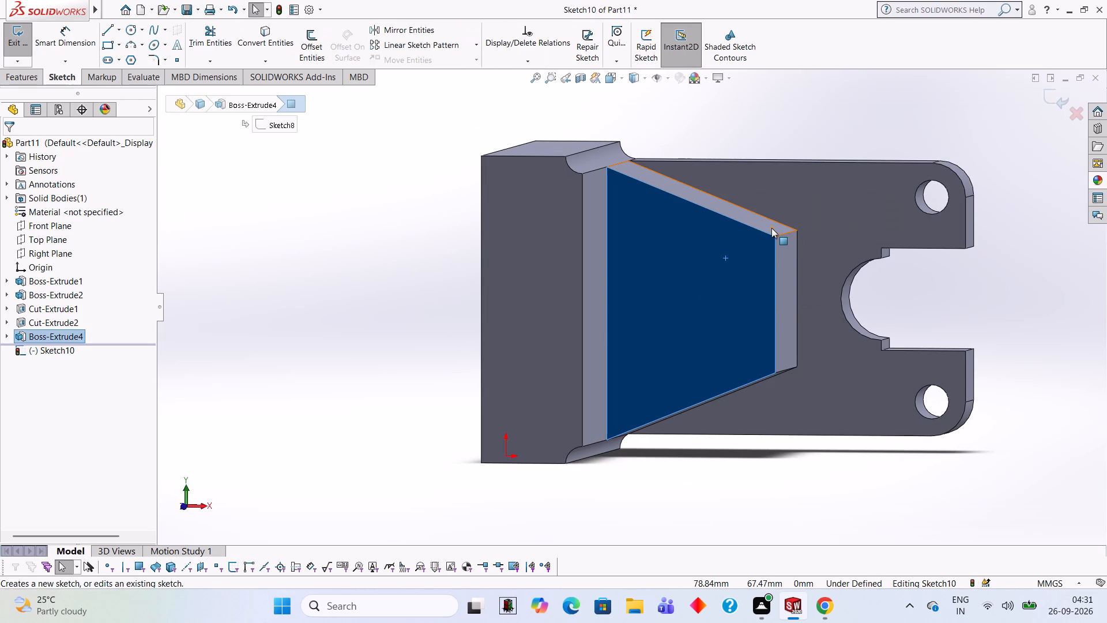
key(ctrl+8)
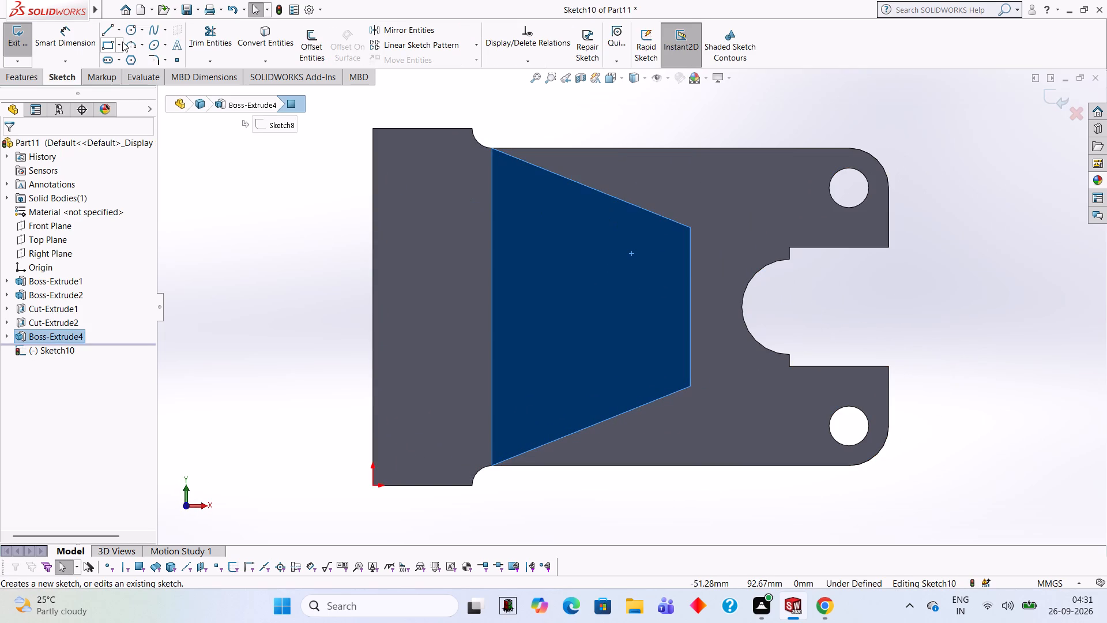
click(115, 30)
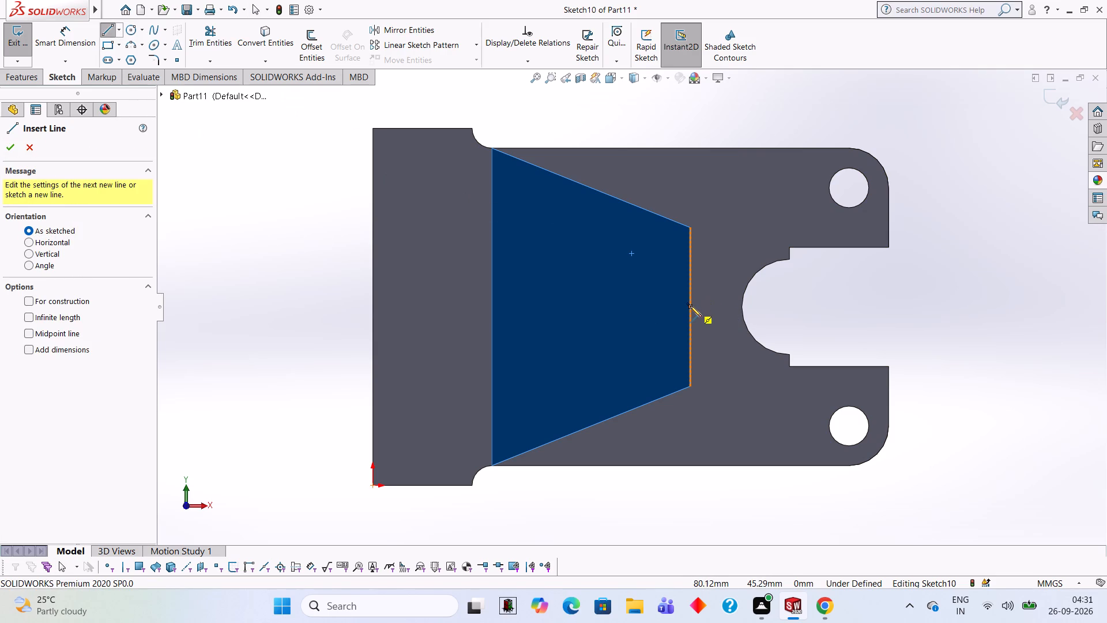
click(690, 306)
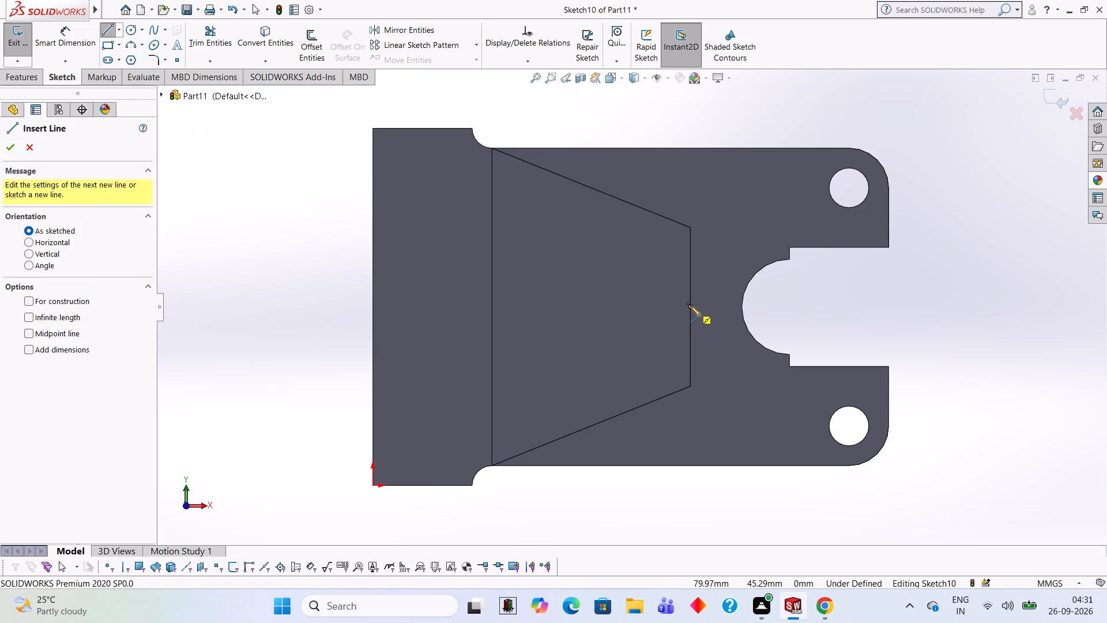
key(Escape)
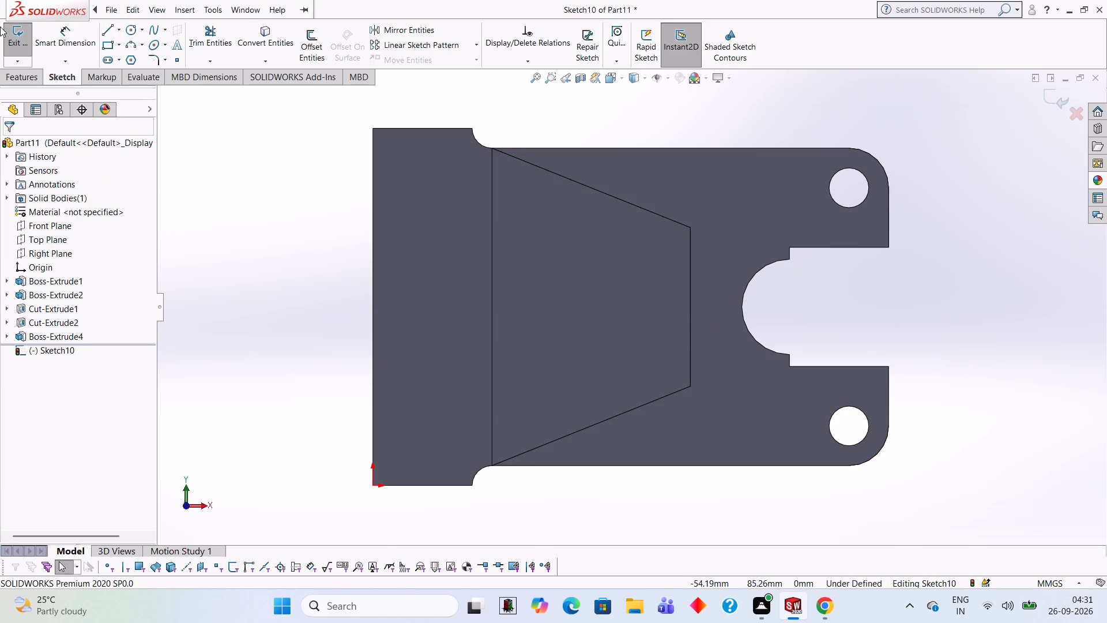
Draw an 80 mm horizontal line from the midpoint of the block's outer edge to the midpoint of the trapezoid's end edge.
click(108, 28)
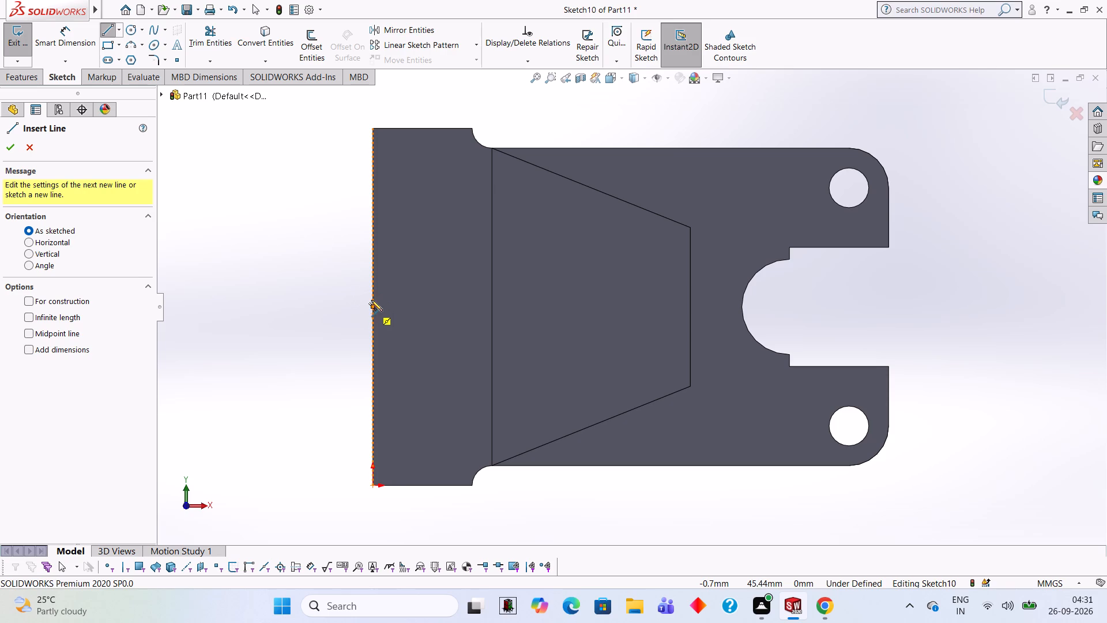
click(371, 305)
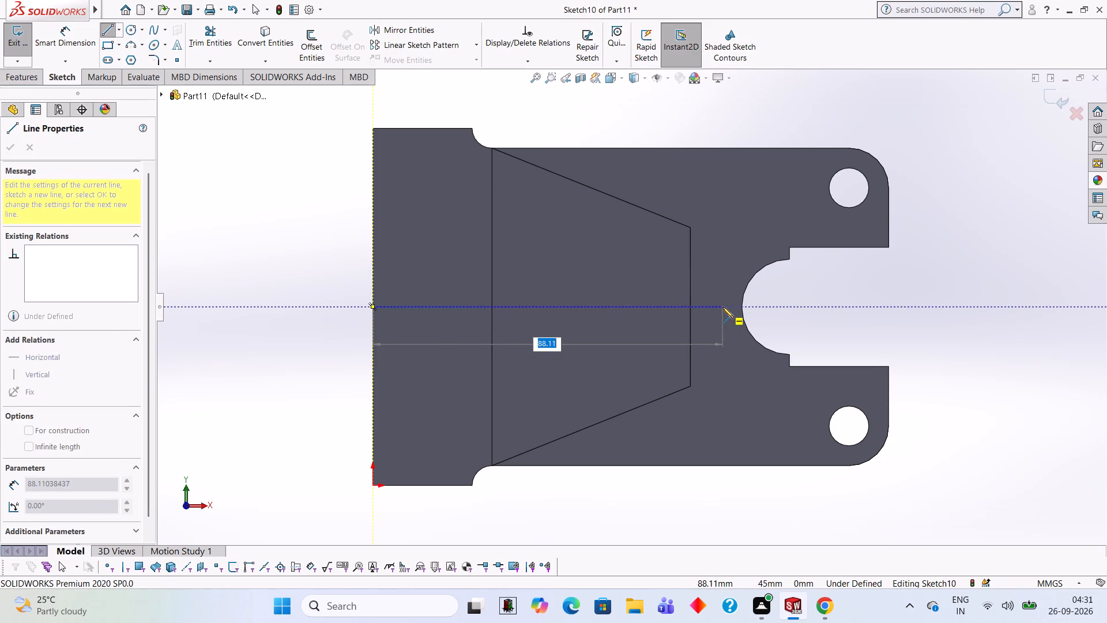
text(80)
key(Return)
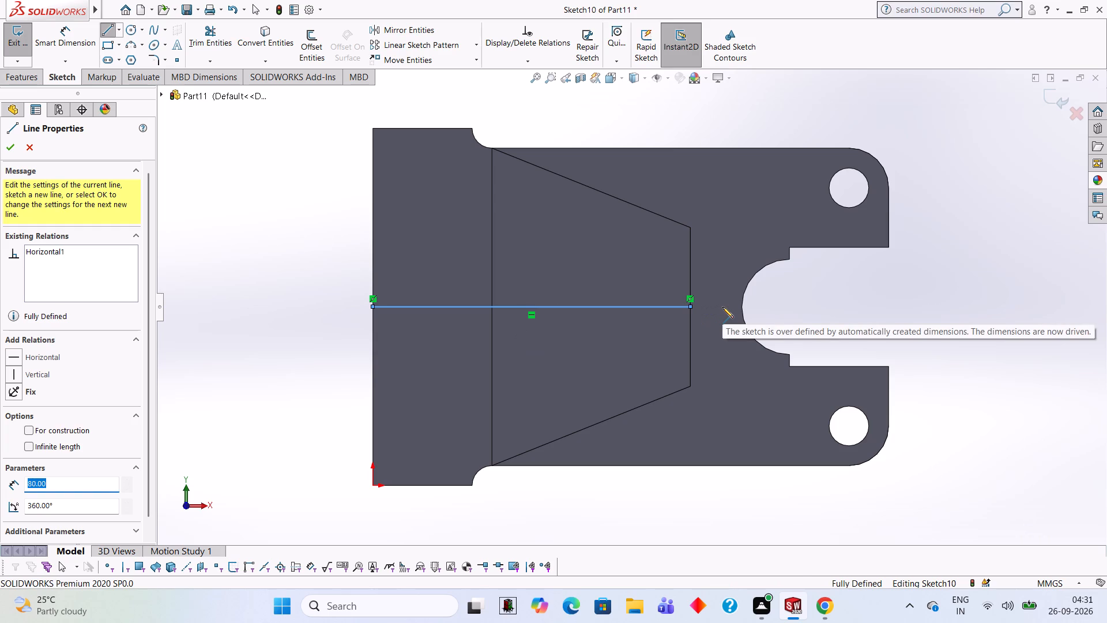
key(Escape)
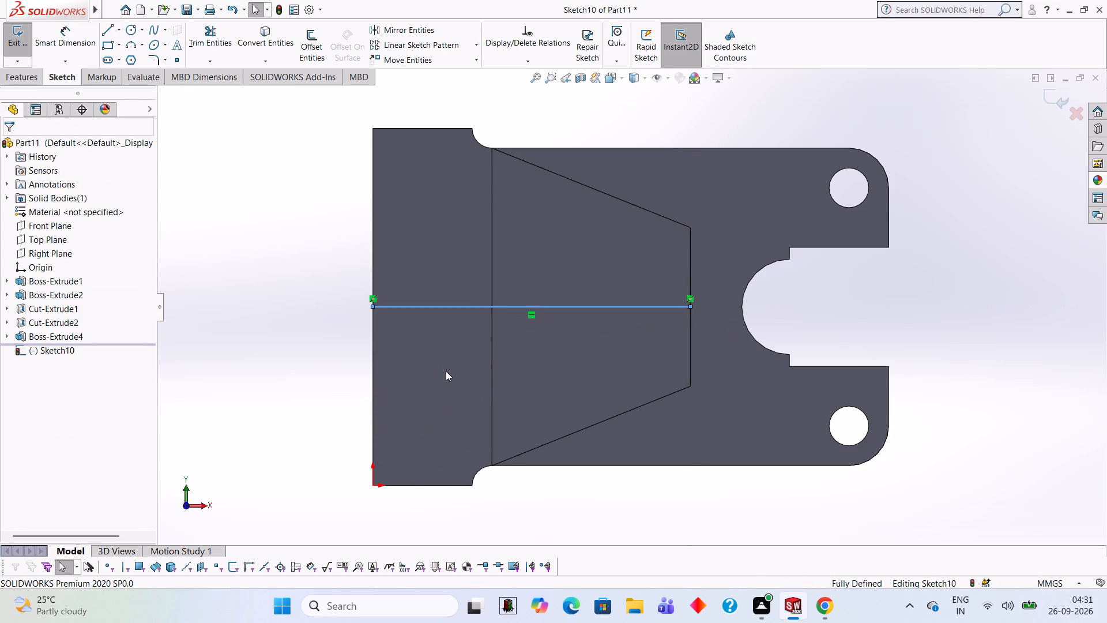
Draw a circle of 20 mm radius centred on the midpoint of the trapezoid's end edge.
click(127, 28)
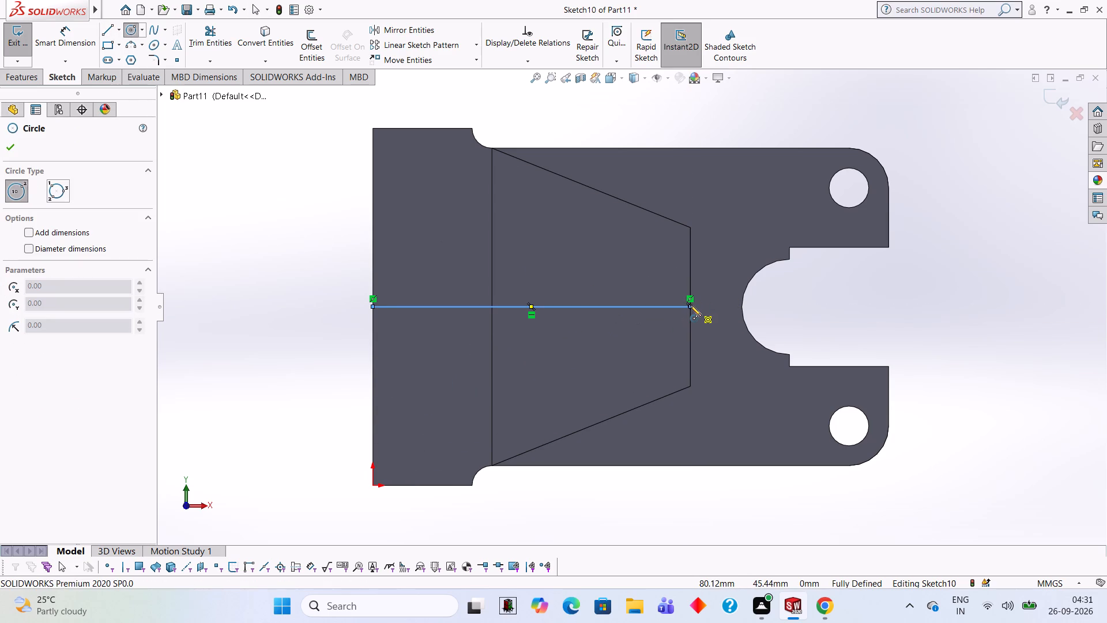
click(690, 305)
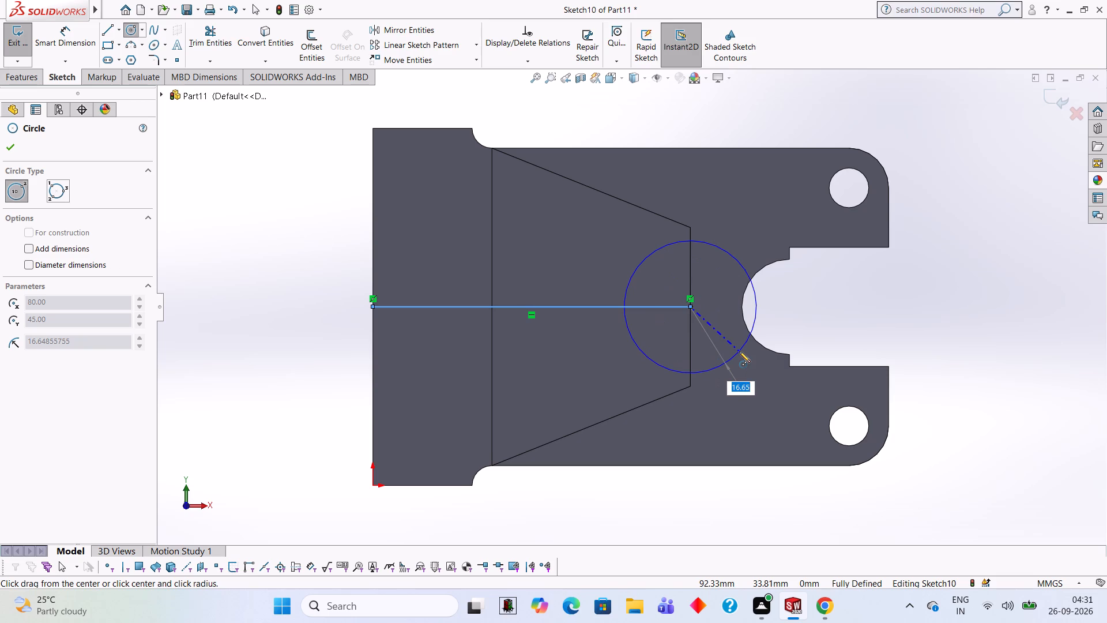
text(20)
key(Return)
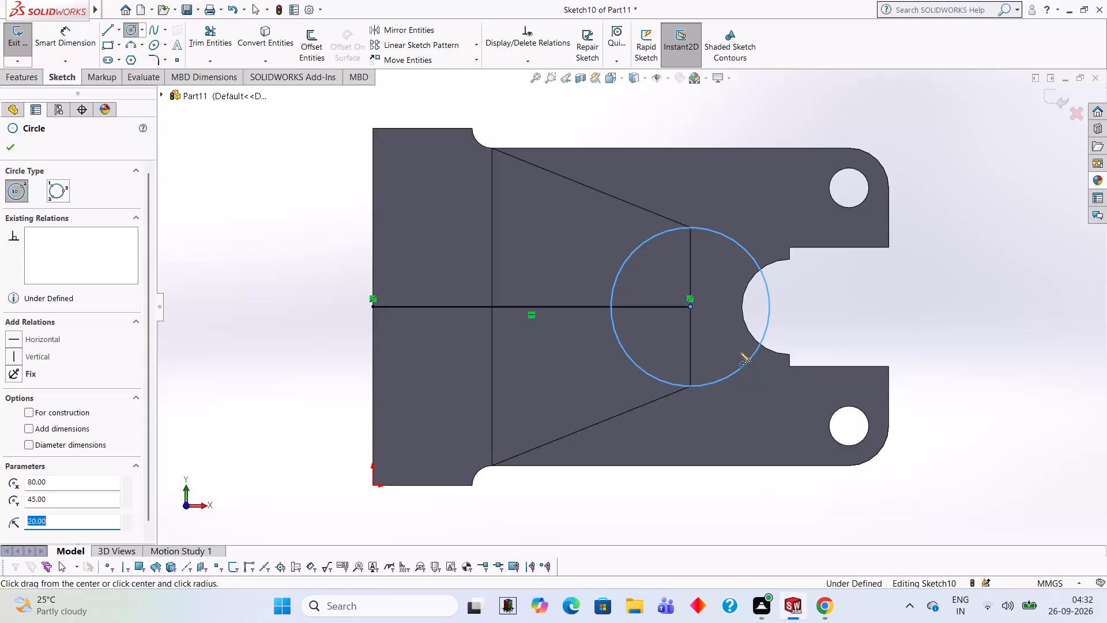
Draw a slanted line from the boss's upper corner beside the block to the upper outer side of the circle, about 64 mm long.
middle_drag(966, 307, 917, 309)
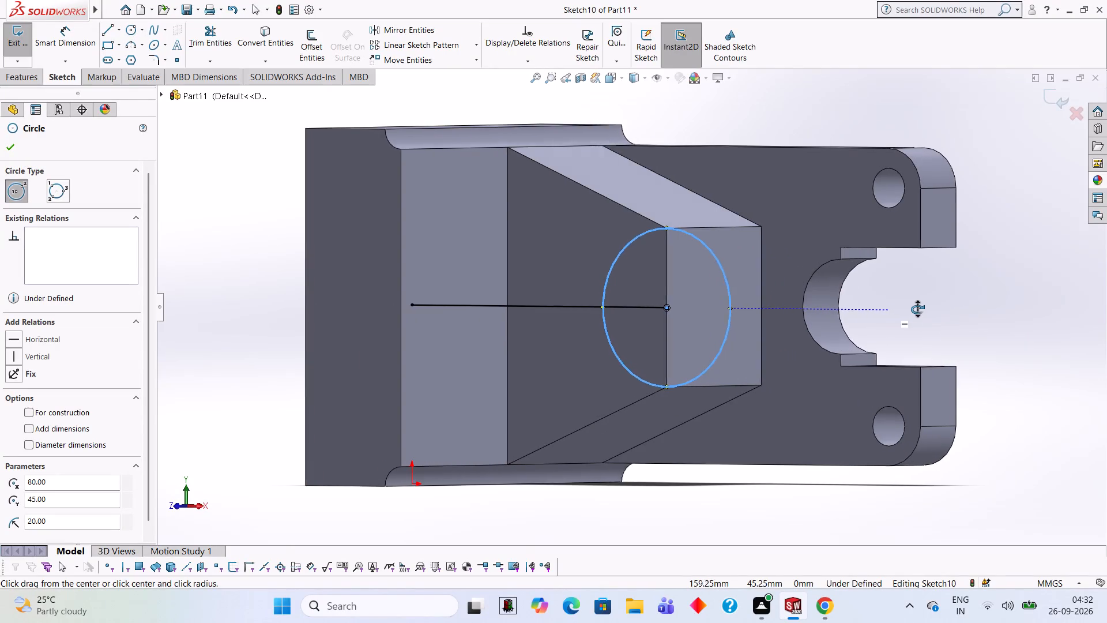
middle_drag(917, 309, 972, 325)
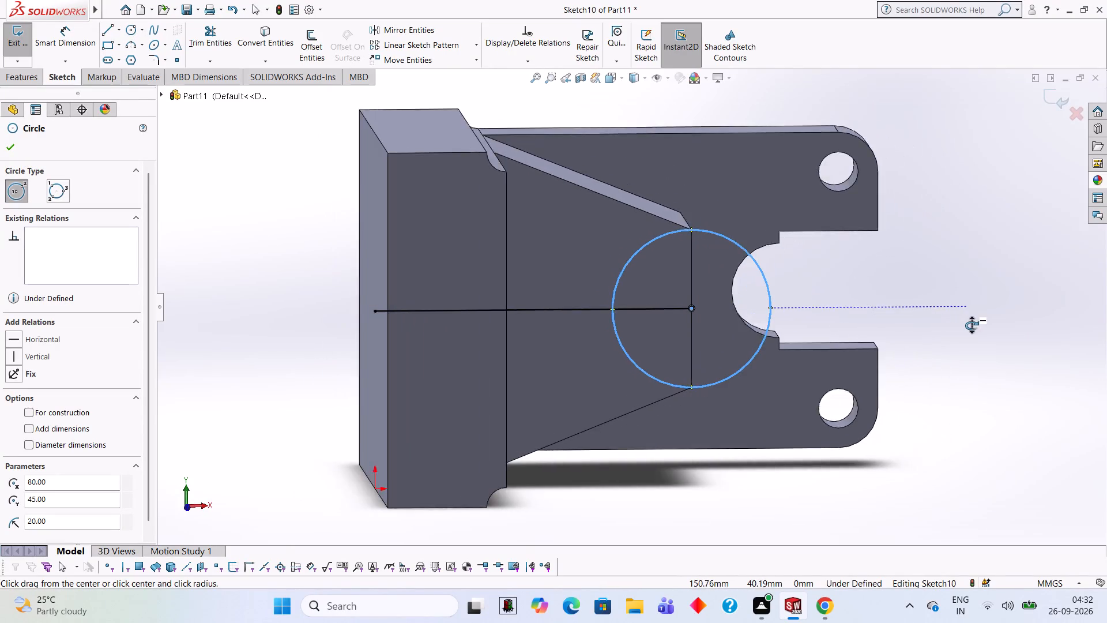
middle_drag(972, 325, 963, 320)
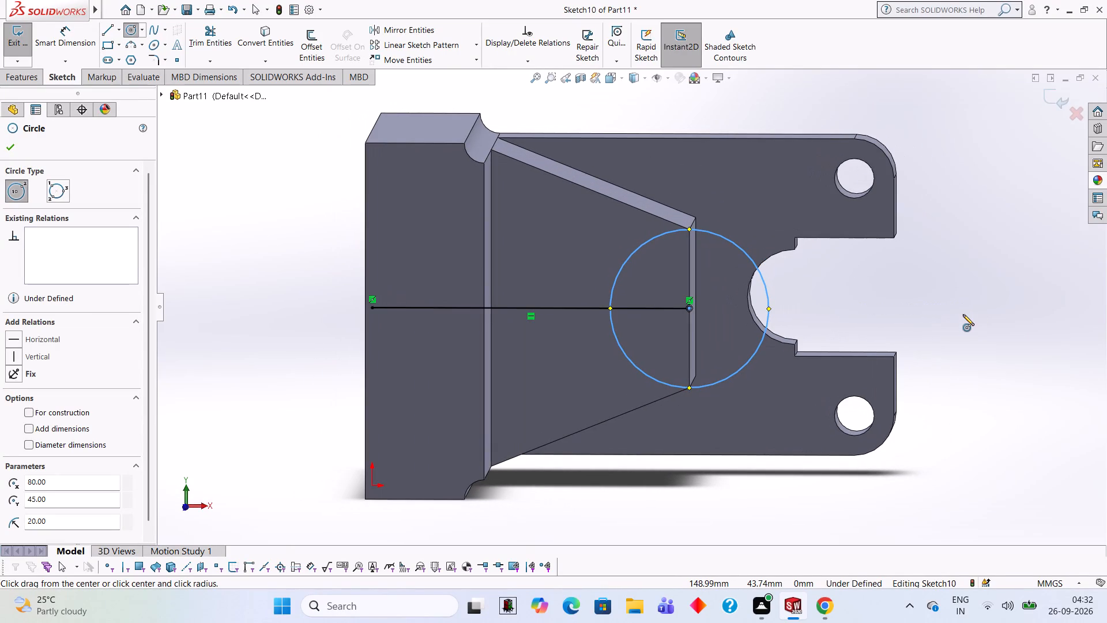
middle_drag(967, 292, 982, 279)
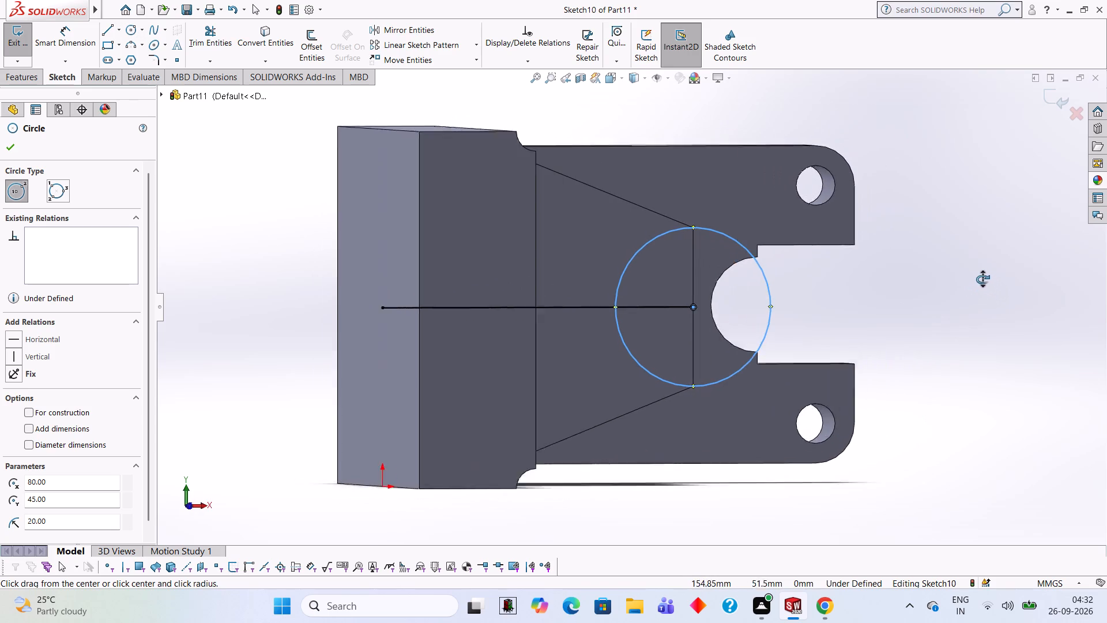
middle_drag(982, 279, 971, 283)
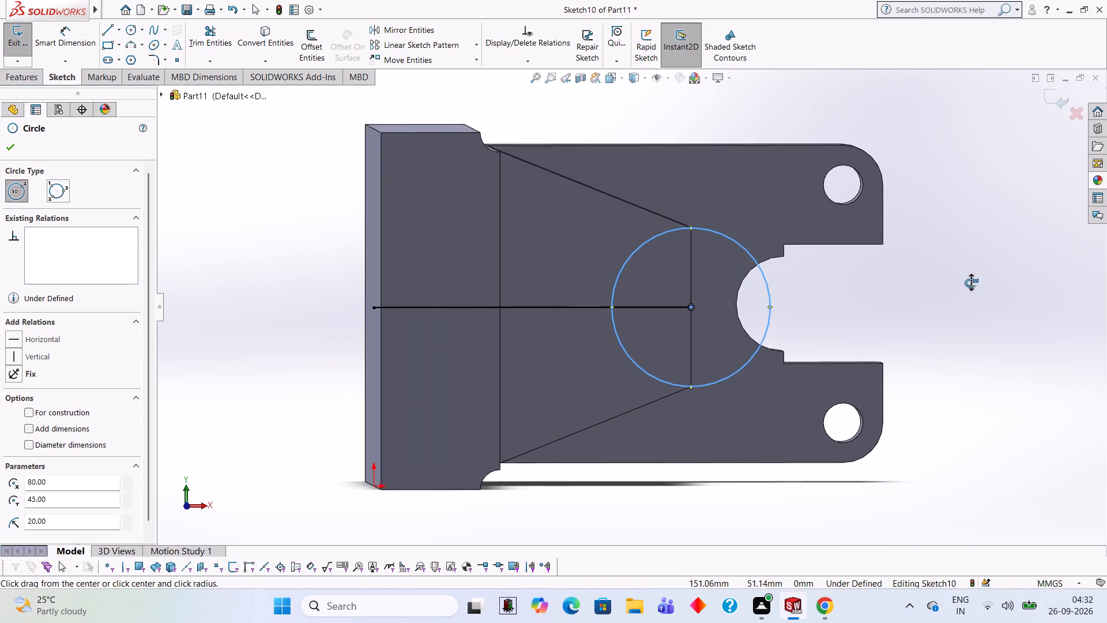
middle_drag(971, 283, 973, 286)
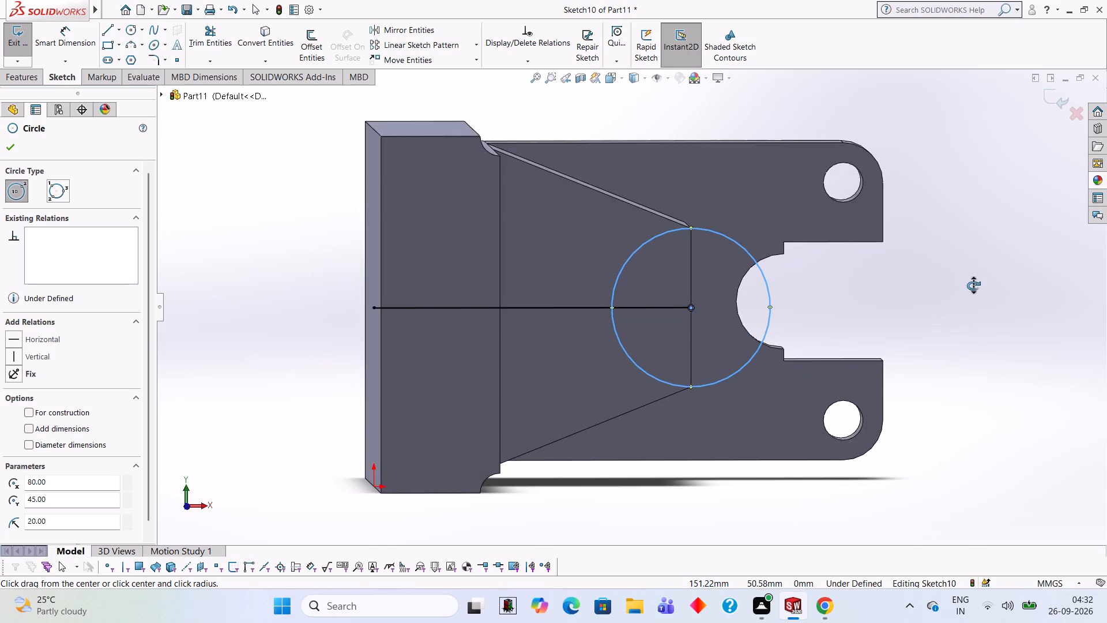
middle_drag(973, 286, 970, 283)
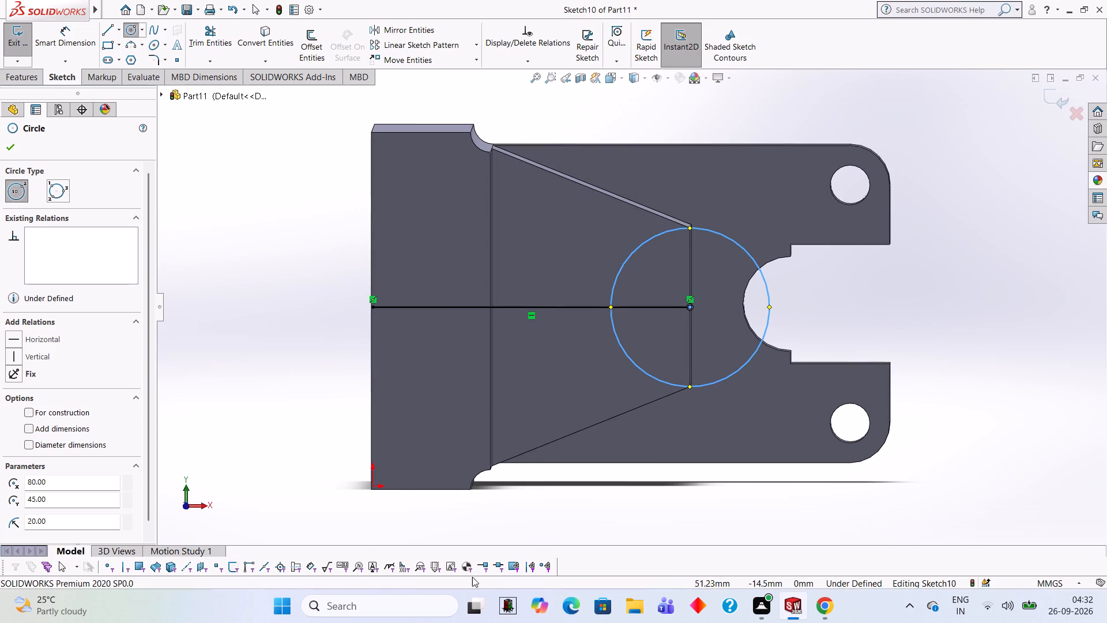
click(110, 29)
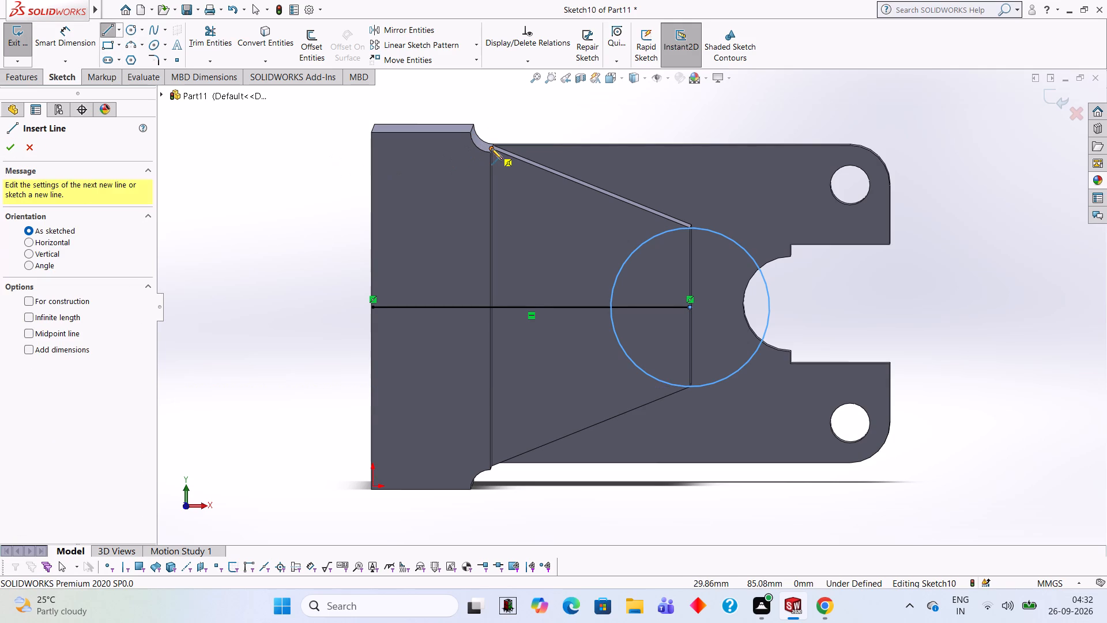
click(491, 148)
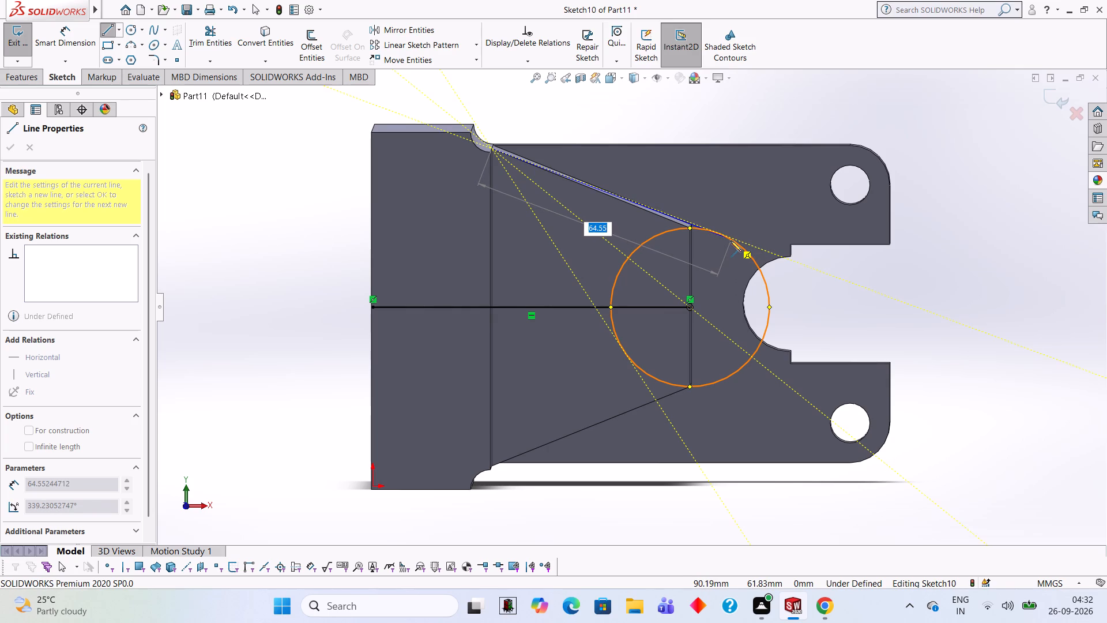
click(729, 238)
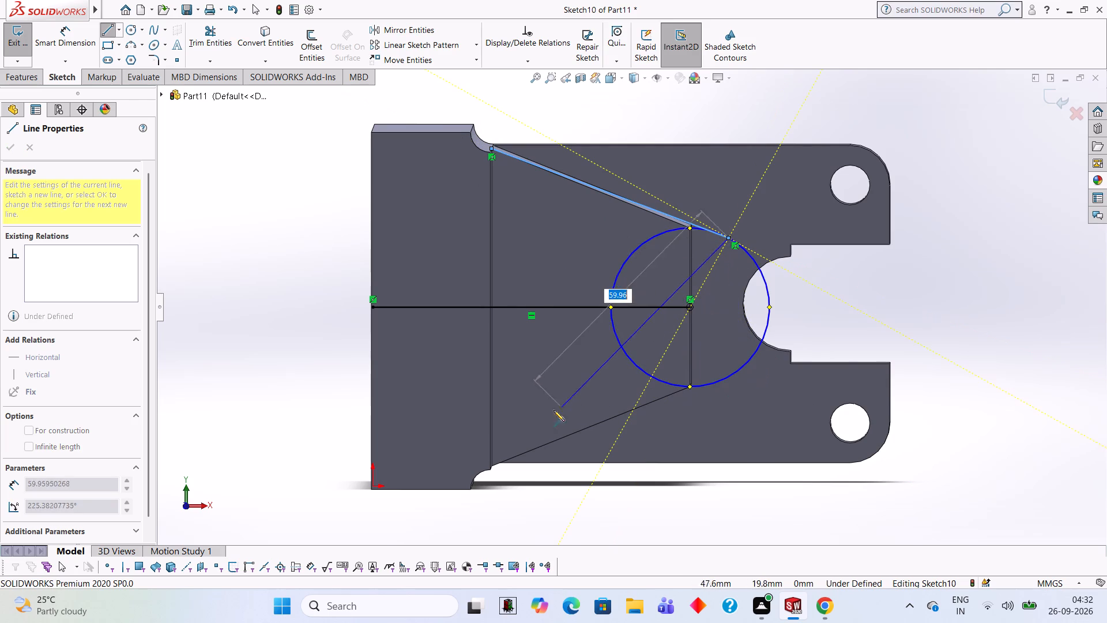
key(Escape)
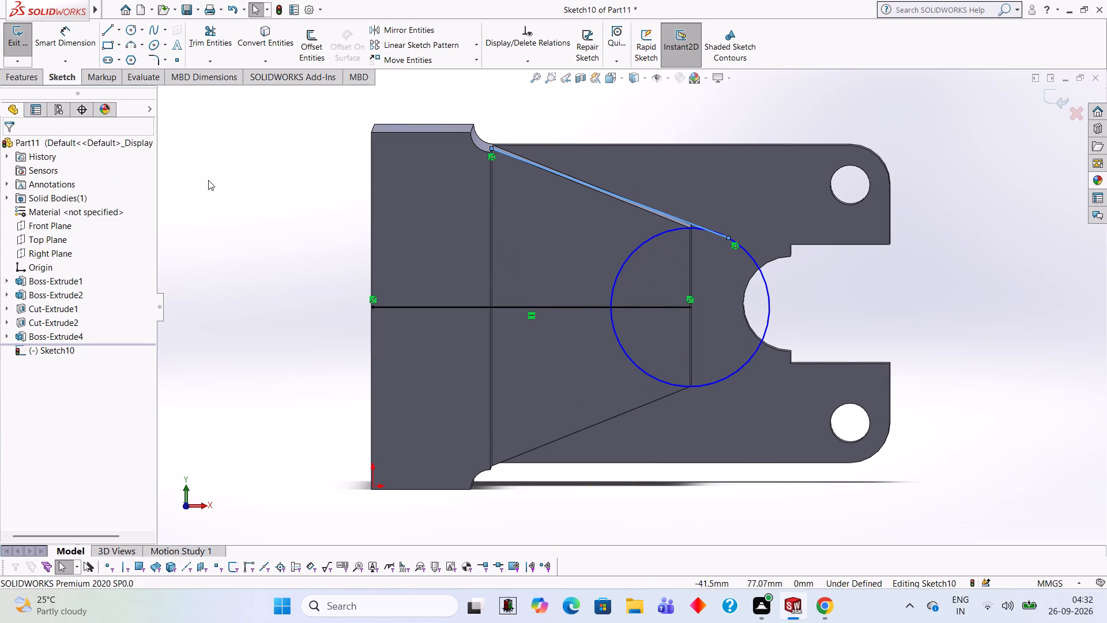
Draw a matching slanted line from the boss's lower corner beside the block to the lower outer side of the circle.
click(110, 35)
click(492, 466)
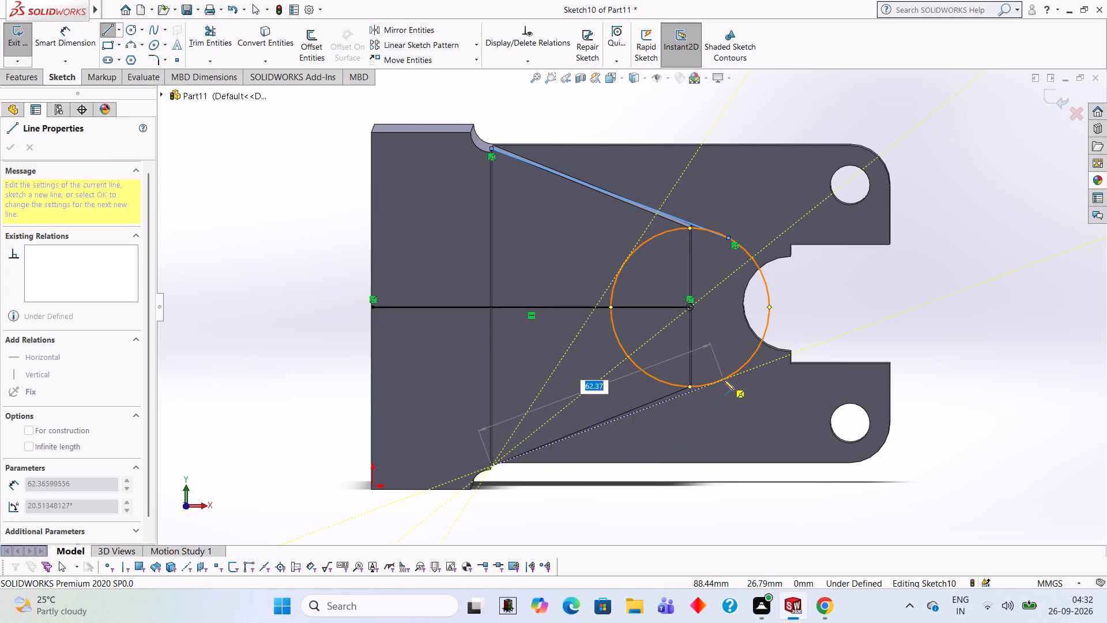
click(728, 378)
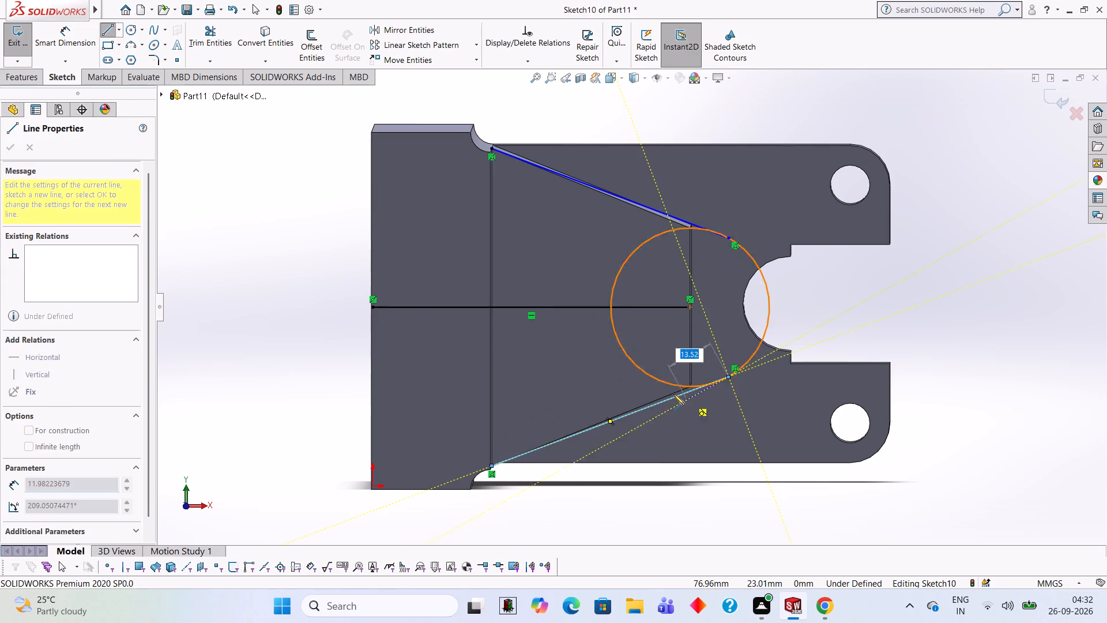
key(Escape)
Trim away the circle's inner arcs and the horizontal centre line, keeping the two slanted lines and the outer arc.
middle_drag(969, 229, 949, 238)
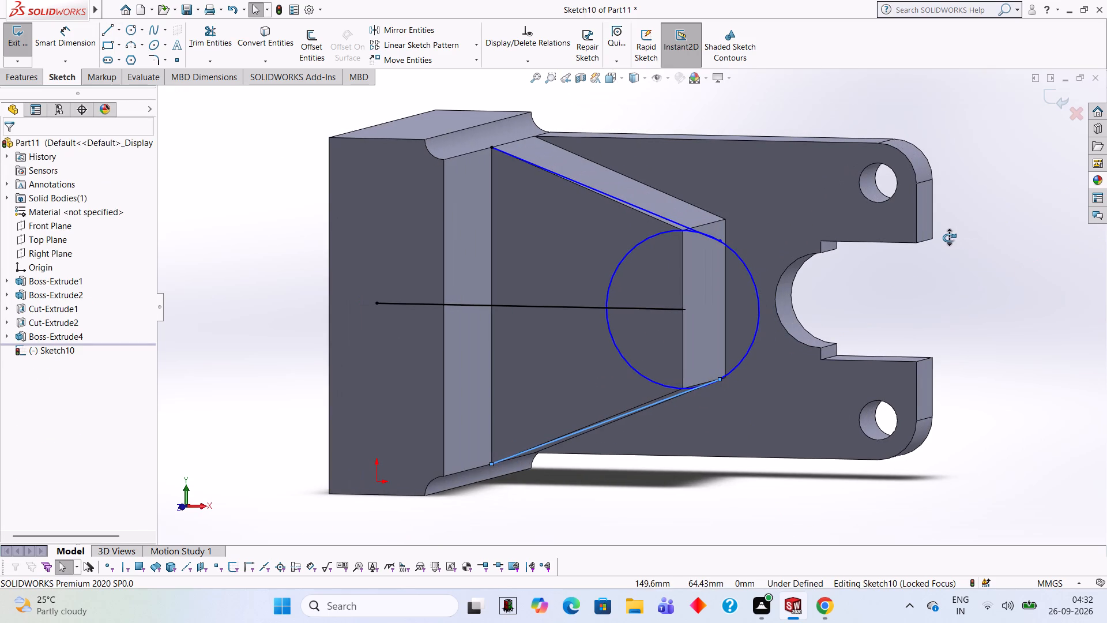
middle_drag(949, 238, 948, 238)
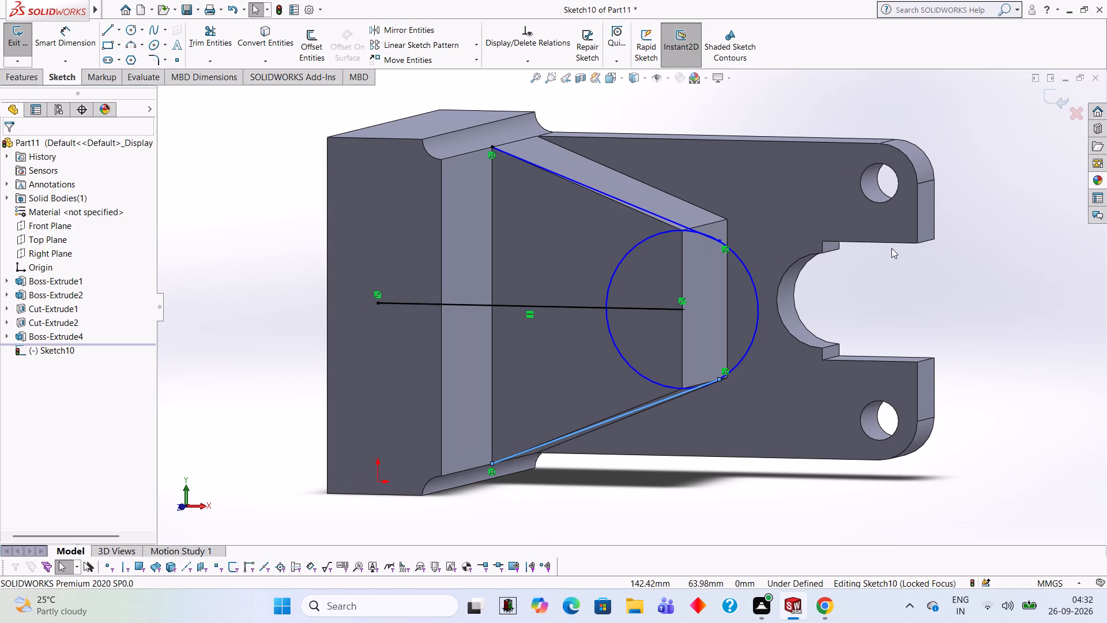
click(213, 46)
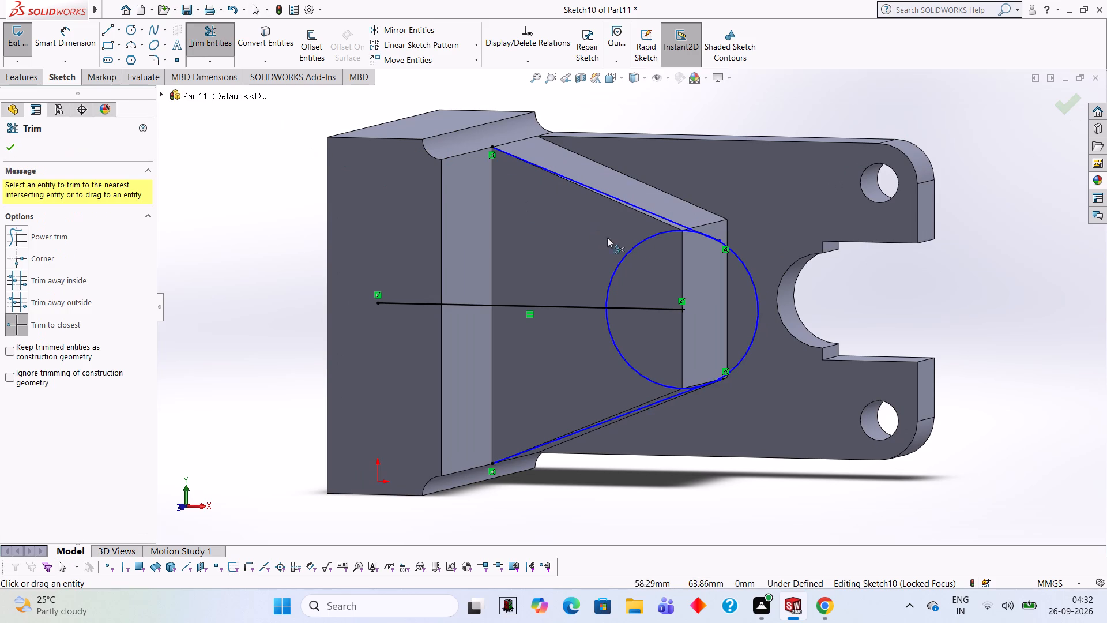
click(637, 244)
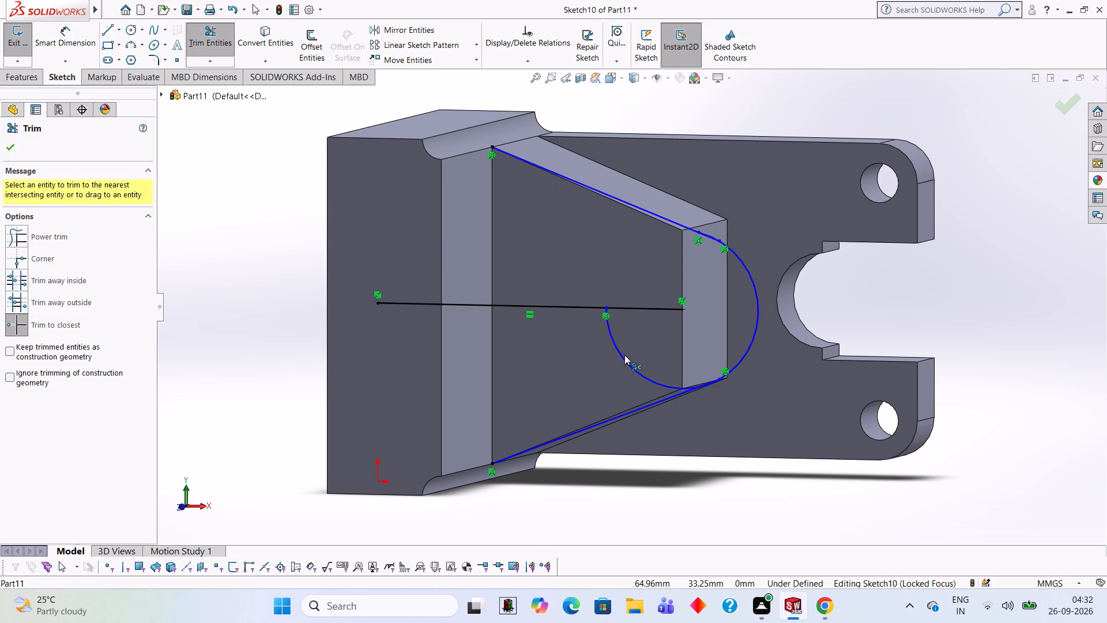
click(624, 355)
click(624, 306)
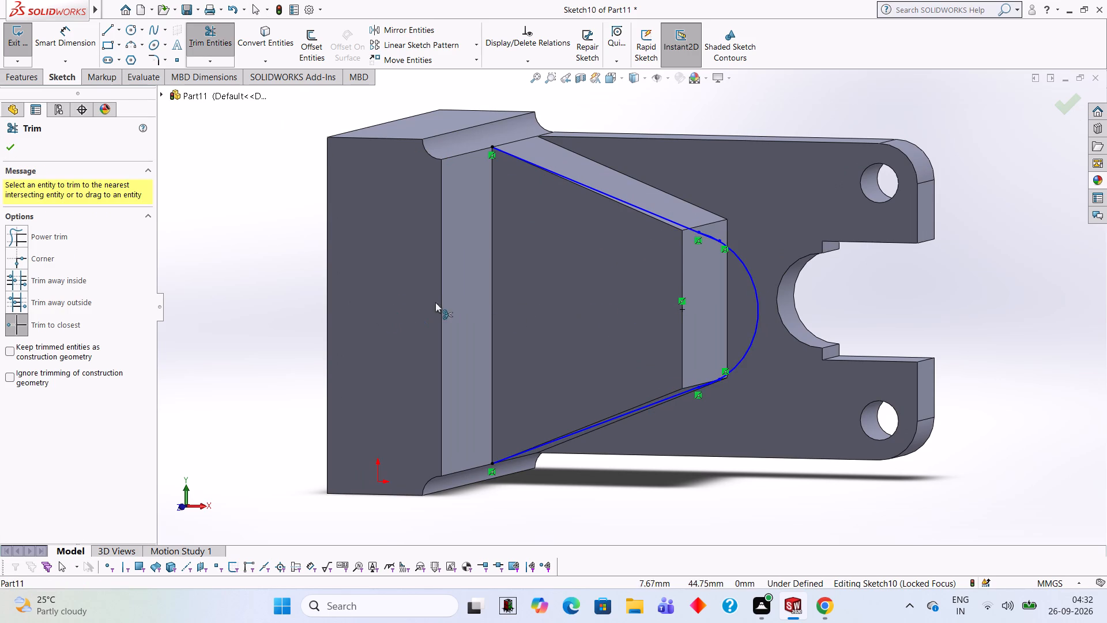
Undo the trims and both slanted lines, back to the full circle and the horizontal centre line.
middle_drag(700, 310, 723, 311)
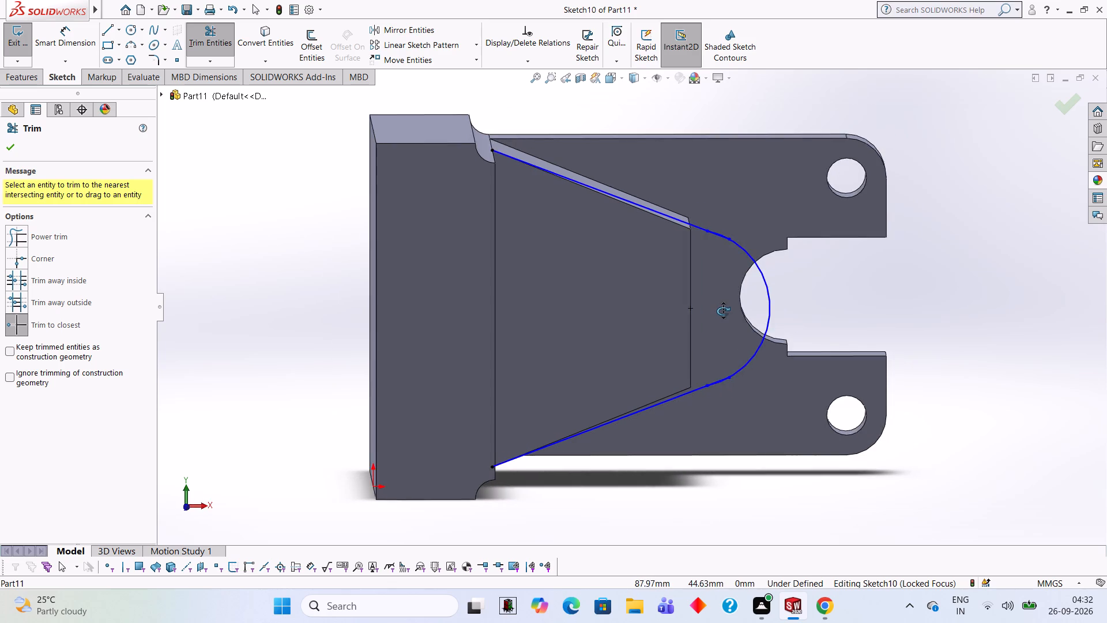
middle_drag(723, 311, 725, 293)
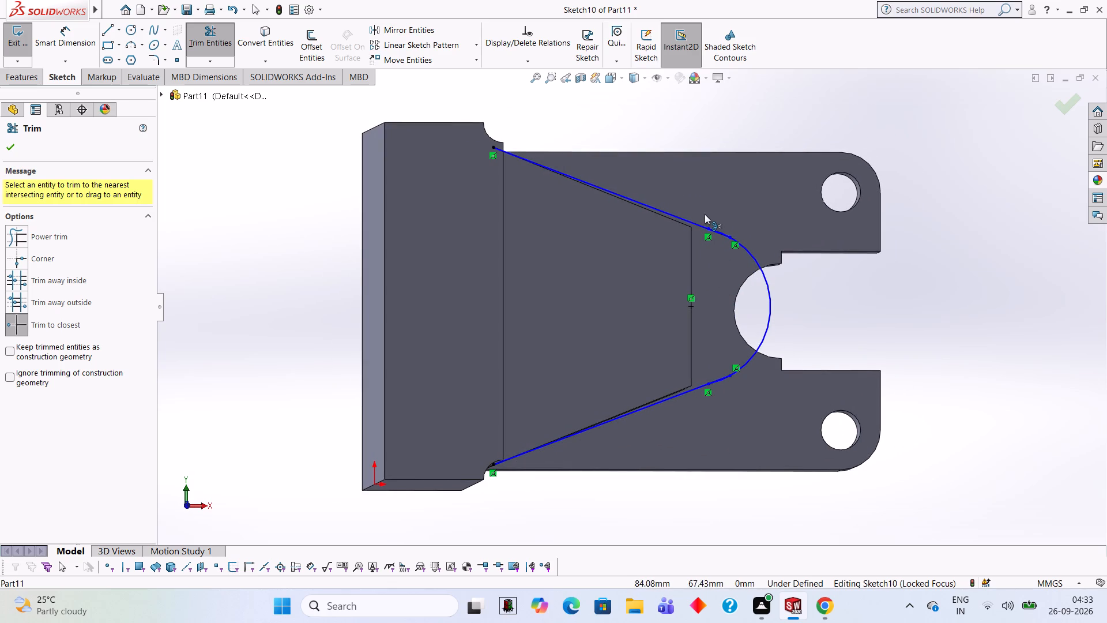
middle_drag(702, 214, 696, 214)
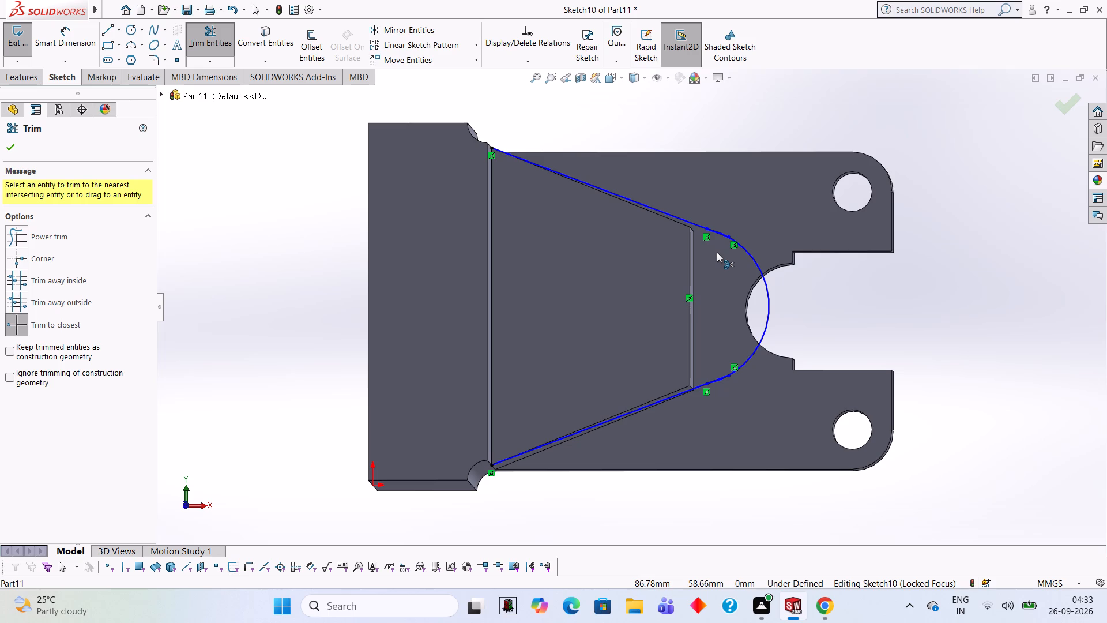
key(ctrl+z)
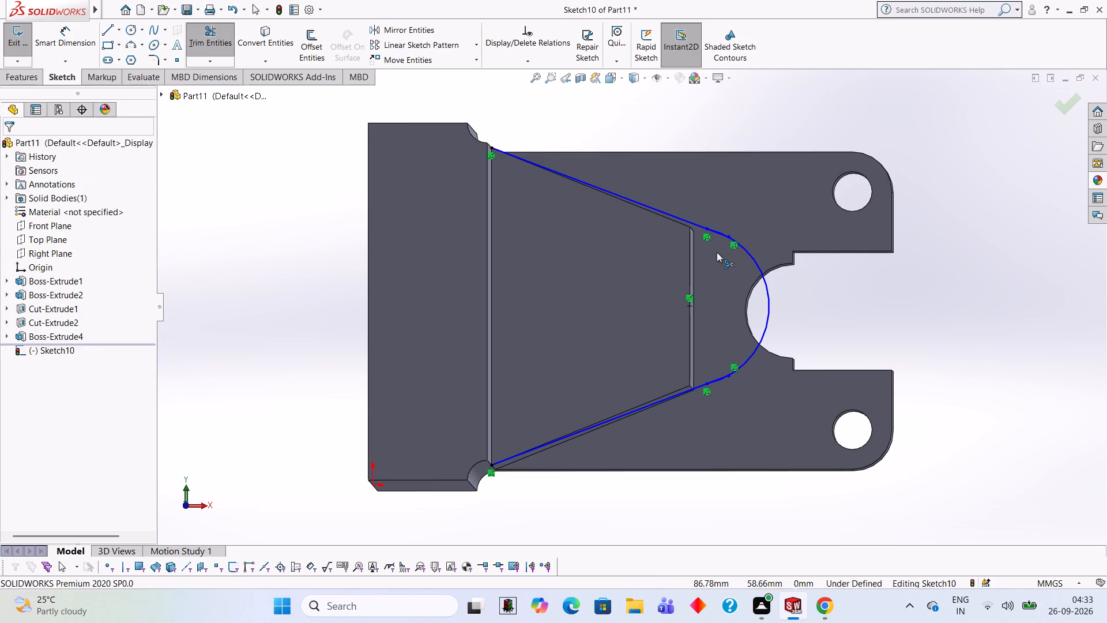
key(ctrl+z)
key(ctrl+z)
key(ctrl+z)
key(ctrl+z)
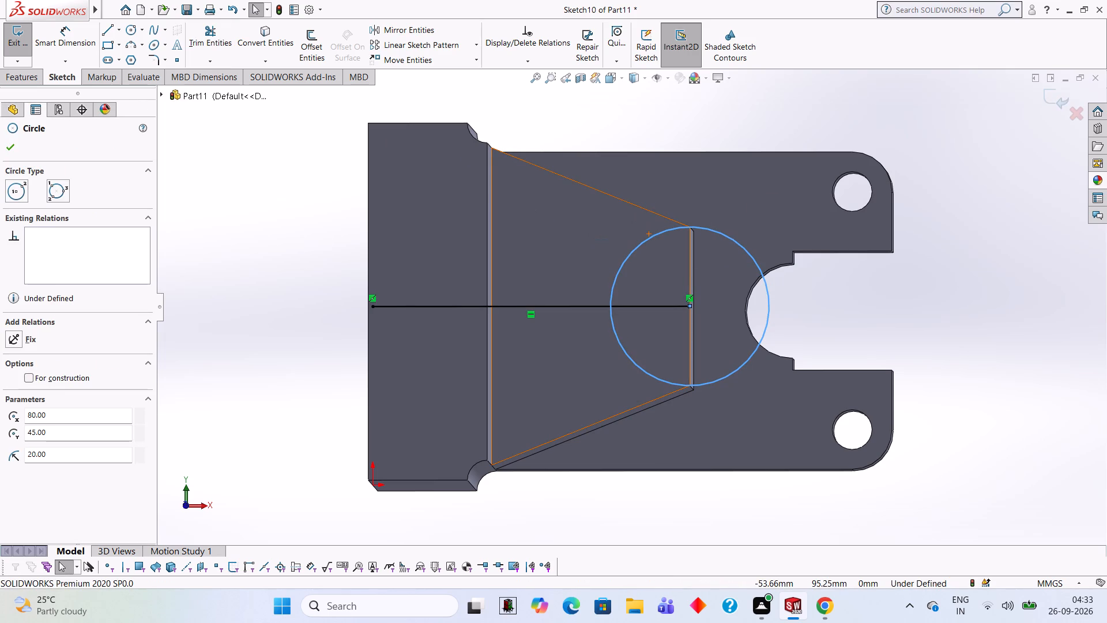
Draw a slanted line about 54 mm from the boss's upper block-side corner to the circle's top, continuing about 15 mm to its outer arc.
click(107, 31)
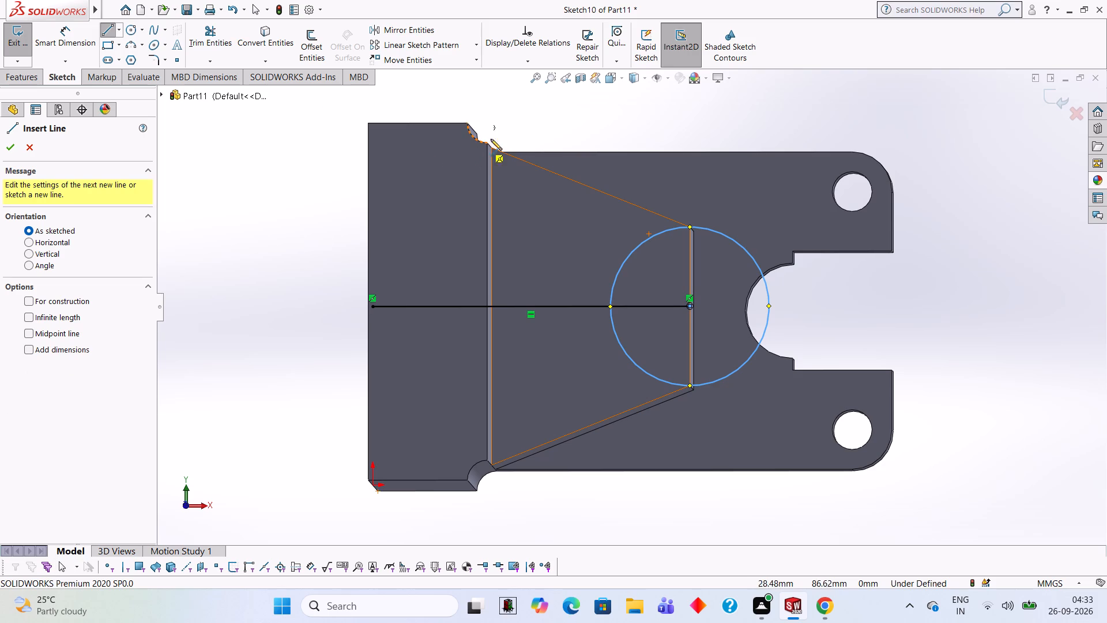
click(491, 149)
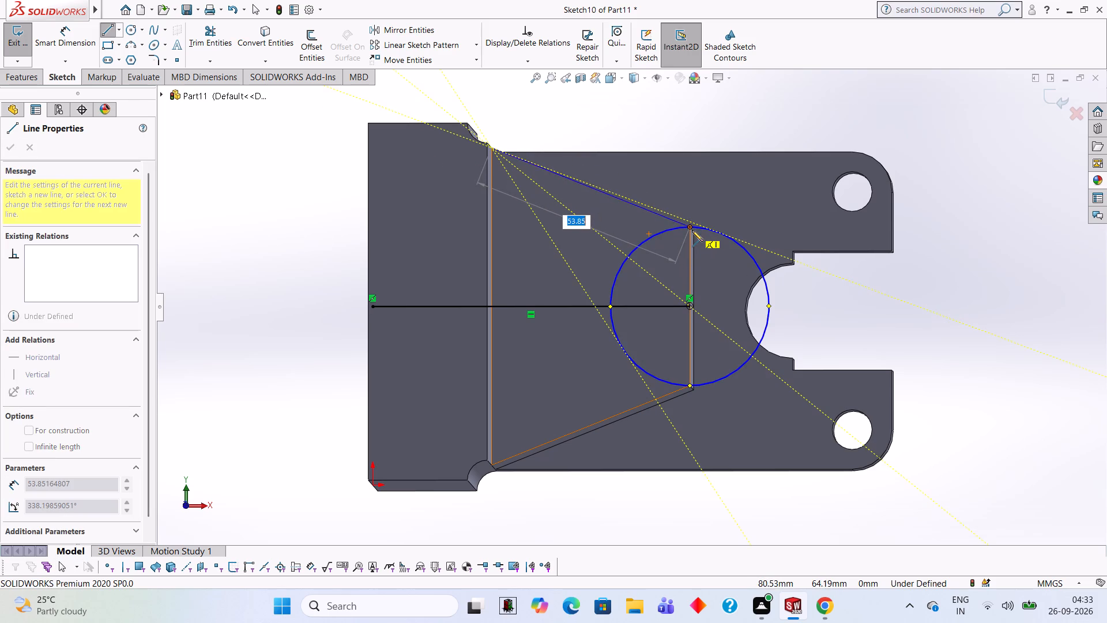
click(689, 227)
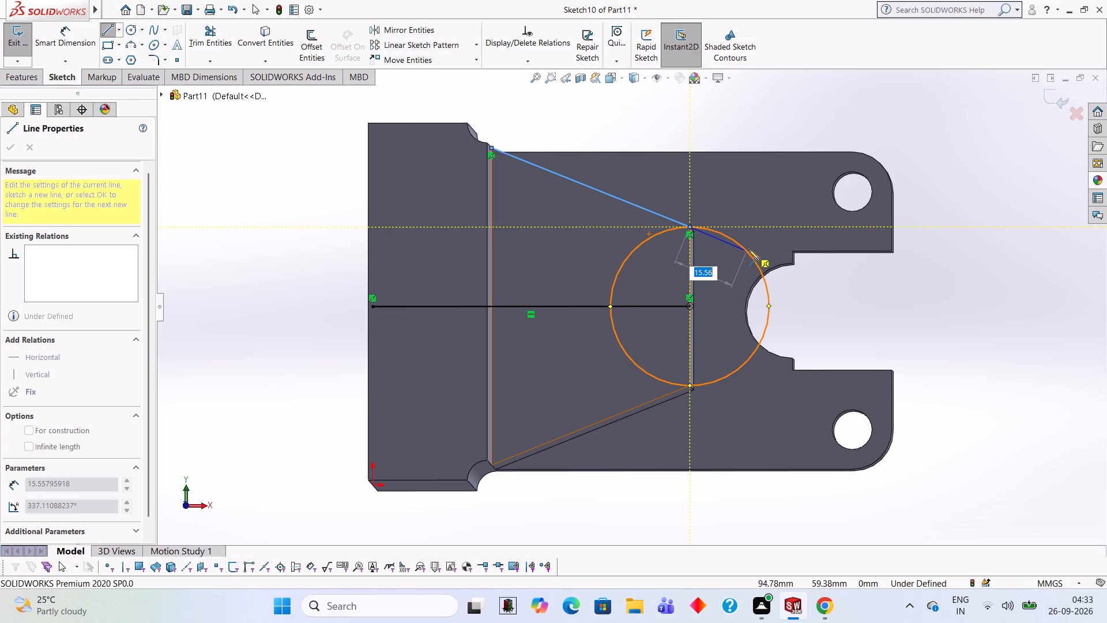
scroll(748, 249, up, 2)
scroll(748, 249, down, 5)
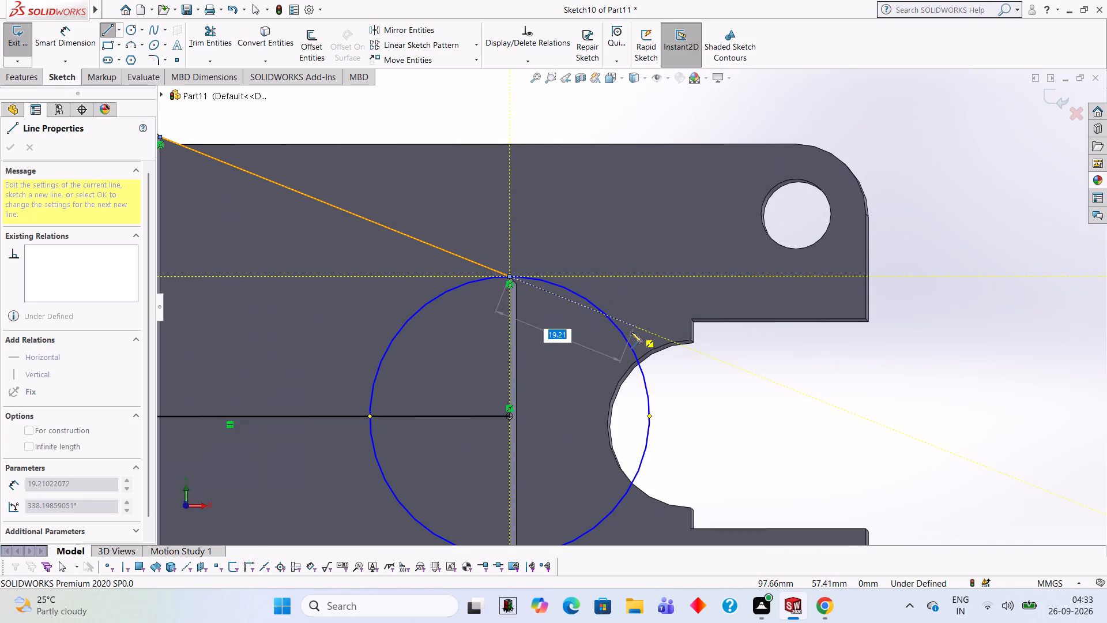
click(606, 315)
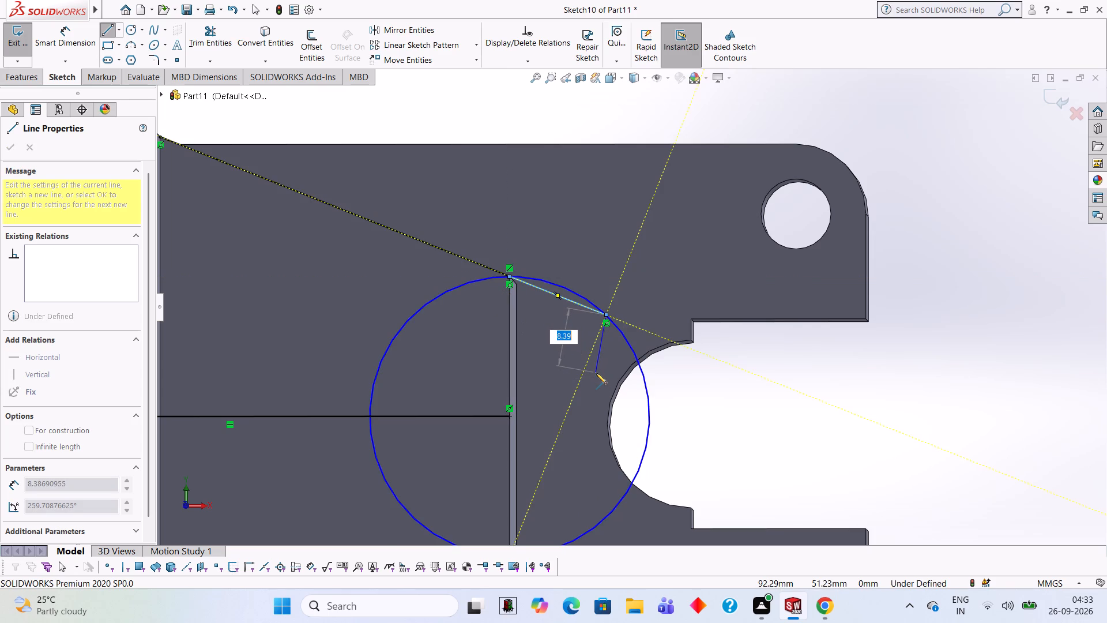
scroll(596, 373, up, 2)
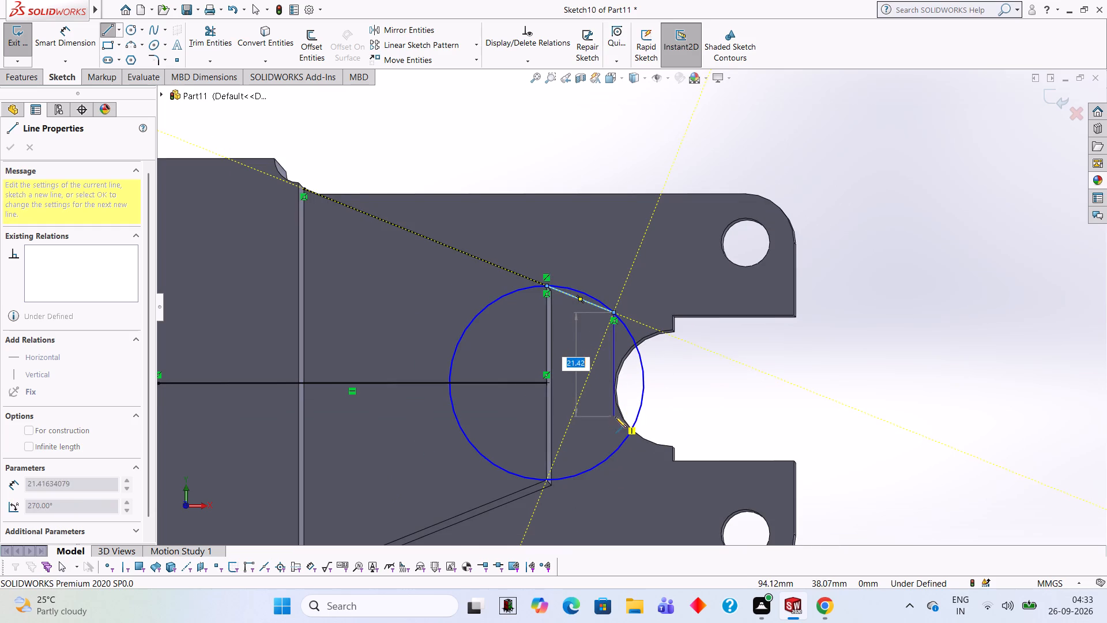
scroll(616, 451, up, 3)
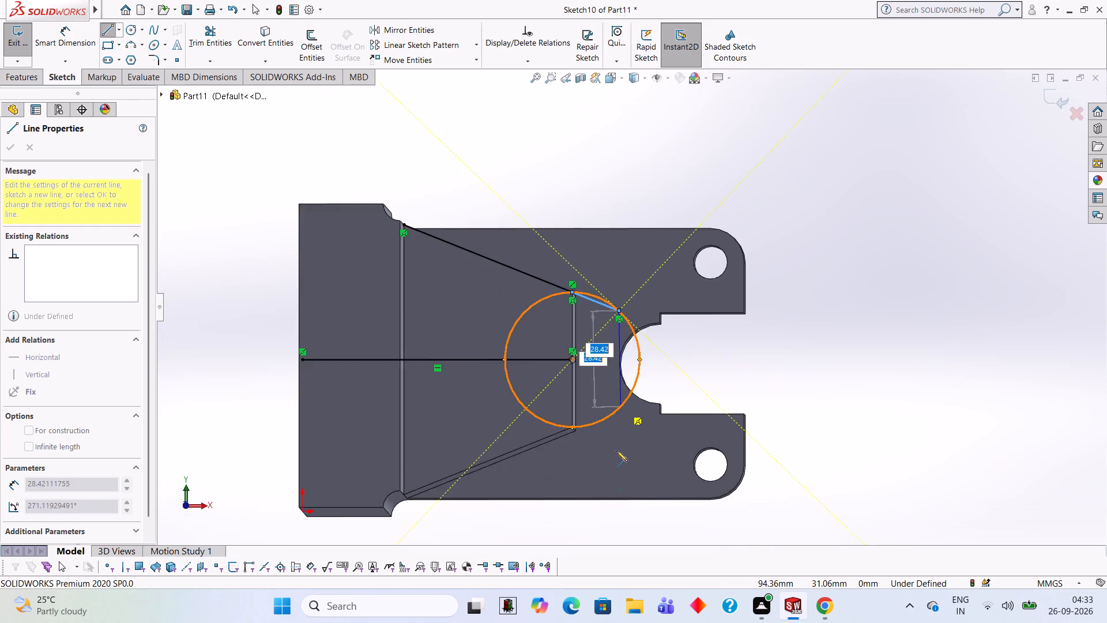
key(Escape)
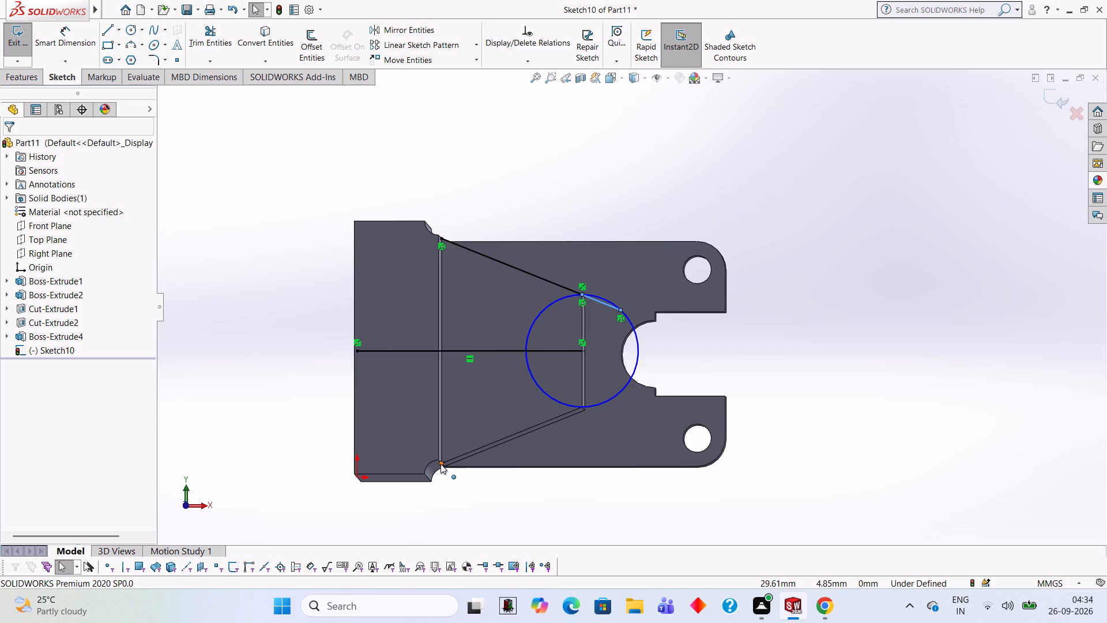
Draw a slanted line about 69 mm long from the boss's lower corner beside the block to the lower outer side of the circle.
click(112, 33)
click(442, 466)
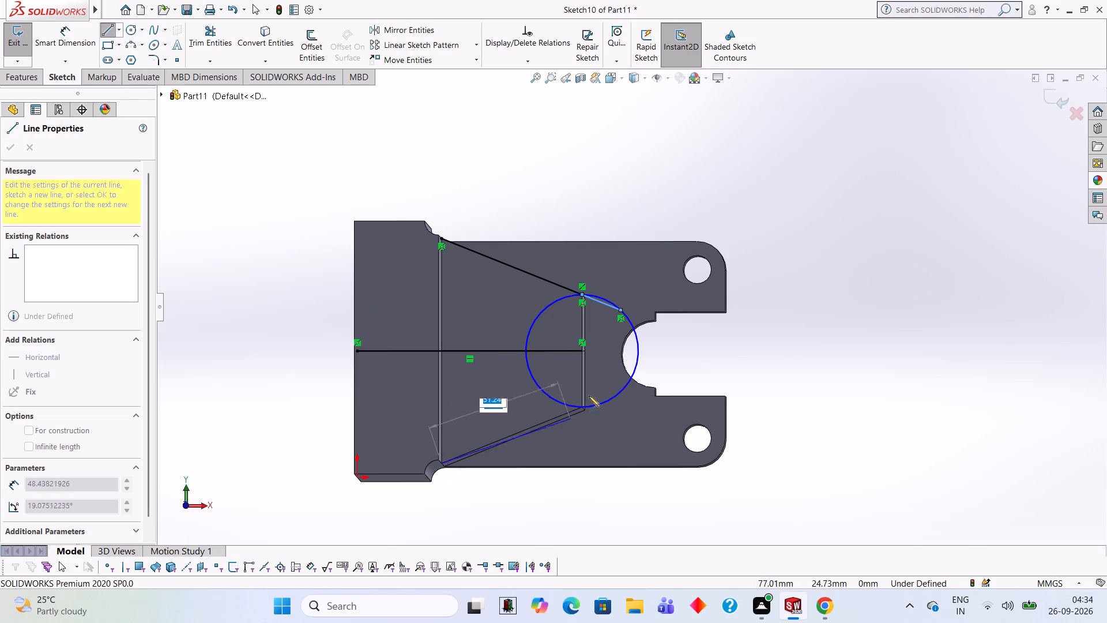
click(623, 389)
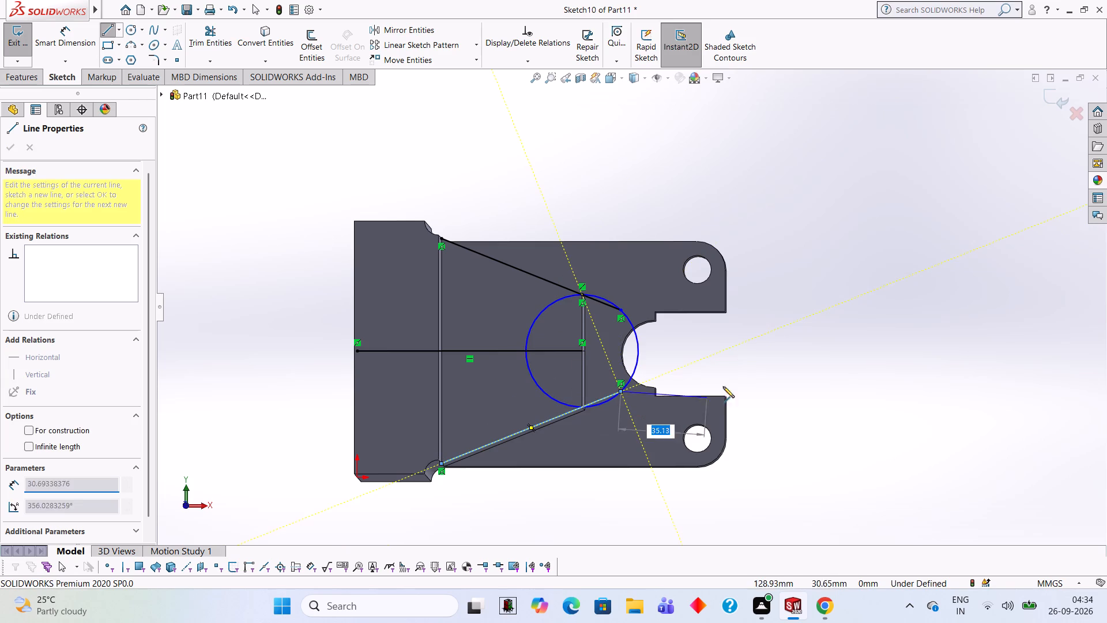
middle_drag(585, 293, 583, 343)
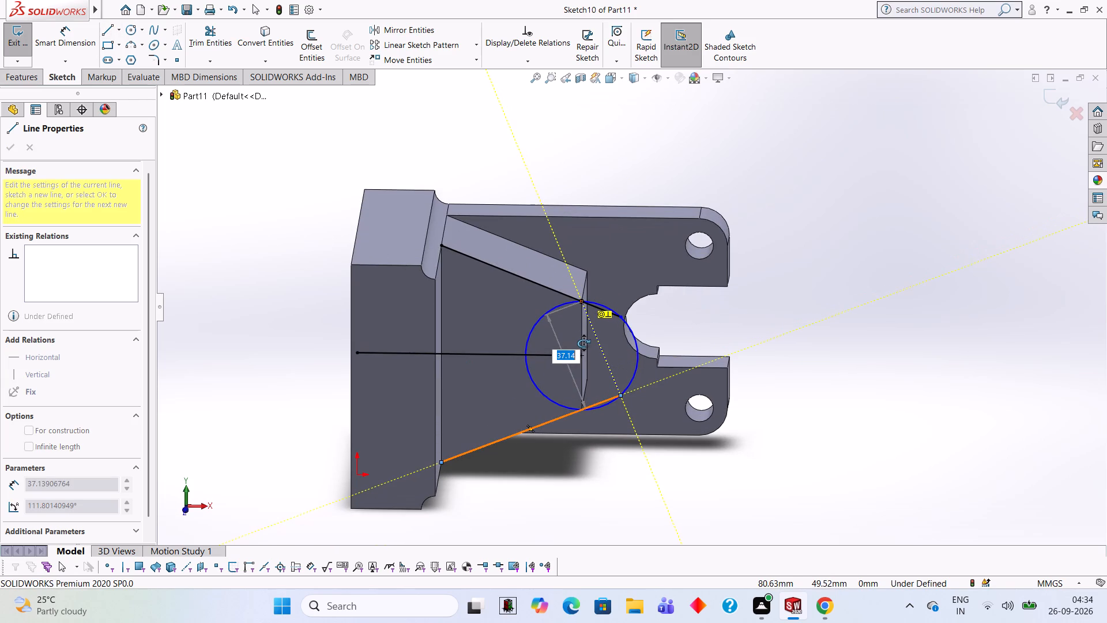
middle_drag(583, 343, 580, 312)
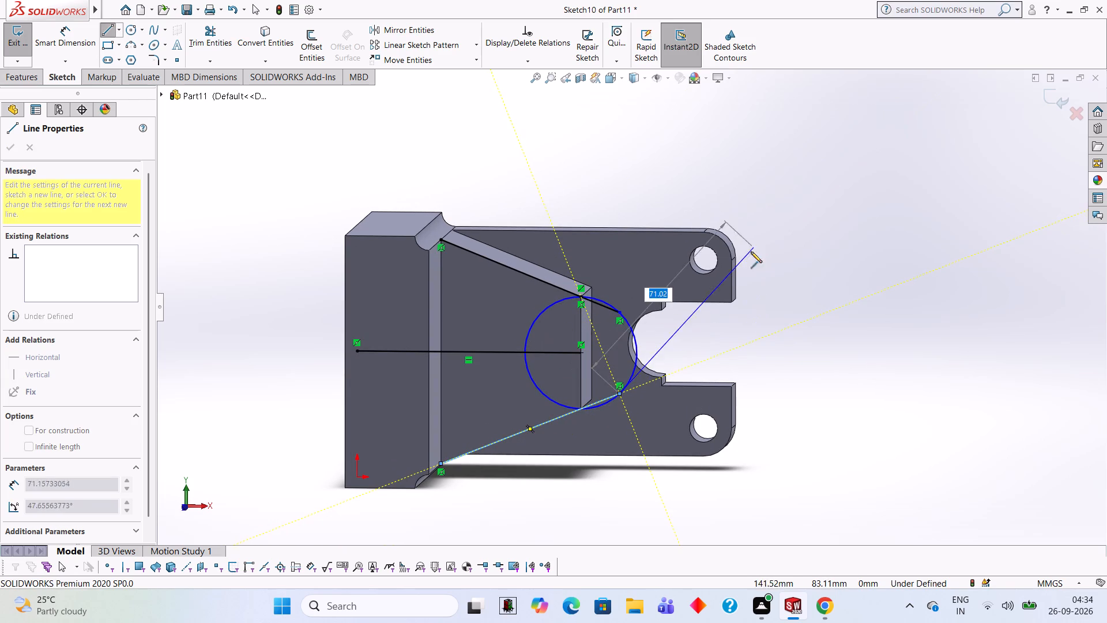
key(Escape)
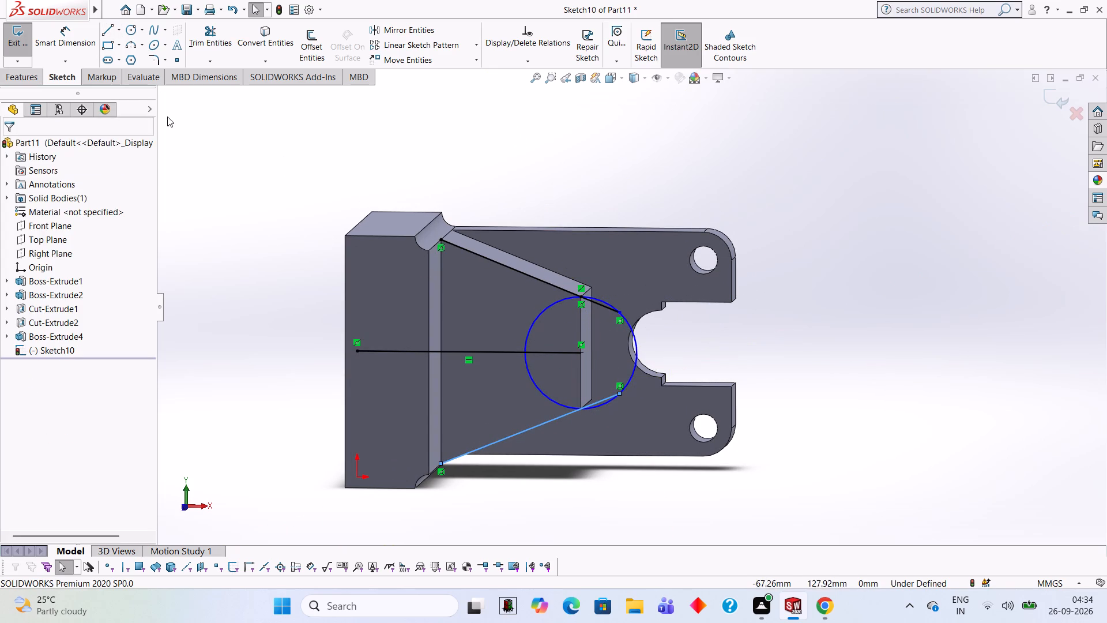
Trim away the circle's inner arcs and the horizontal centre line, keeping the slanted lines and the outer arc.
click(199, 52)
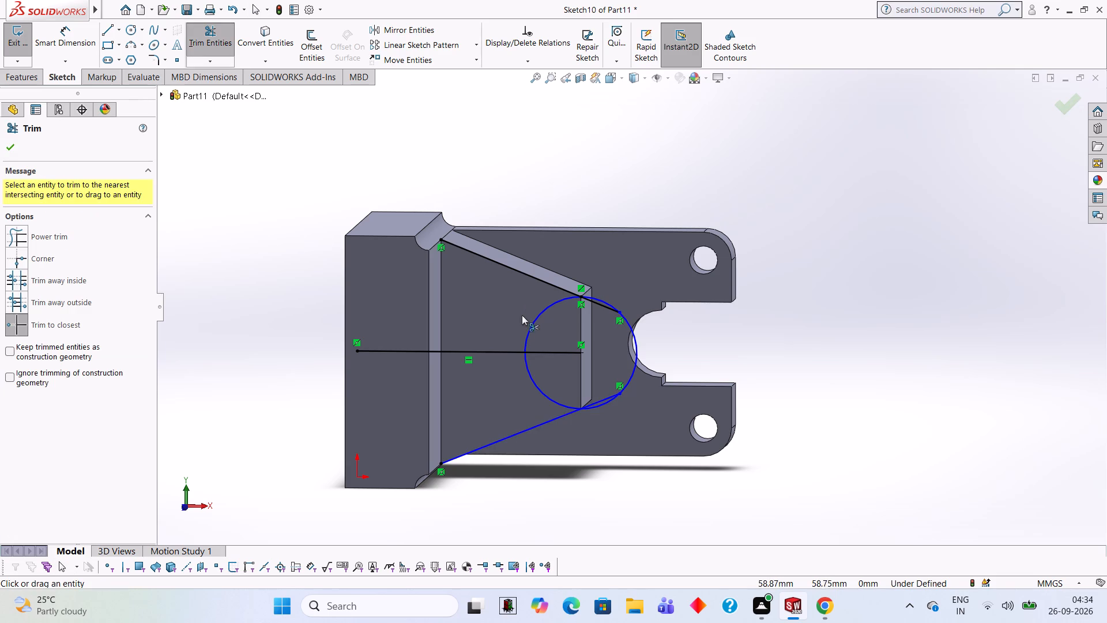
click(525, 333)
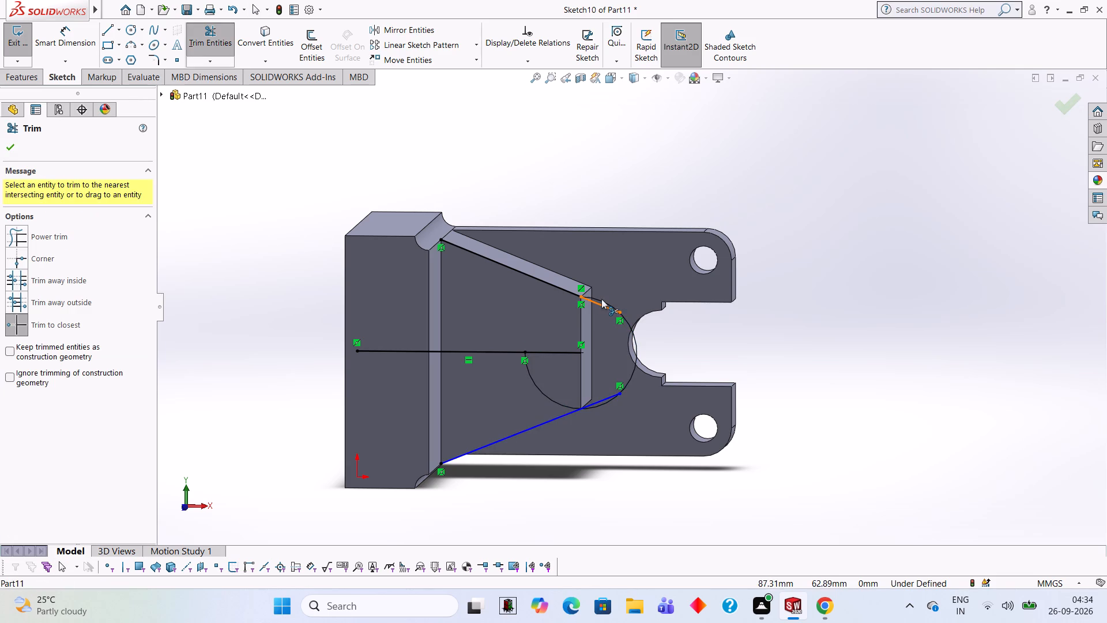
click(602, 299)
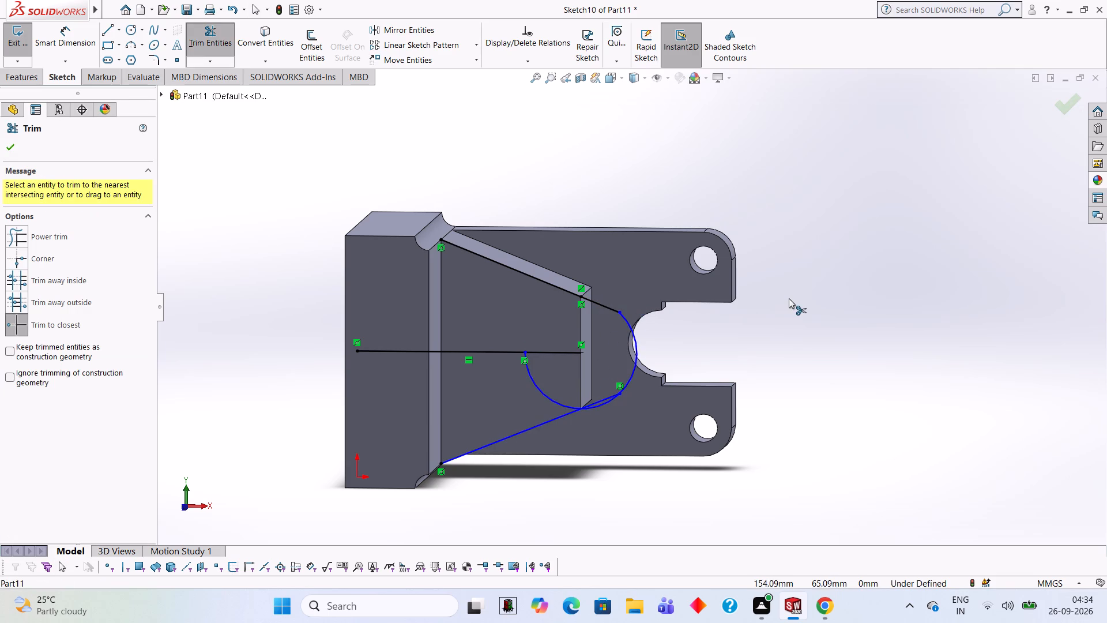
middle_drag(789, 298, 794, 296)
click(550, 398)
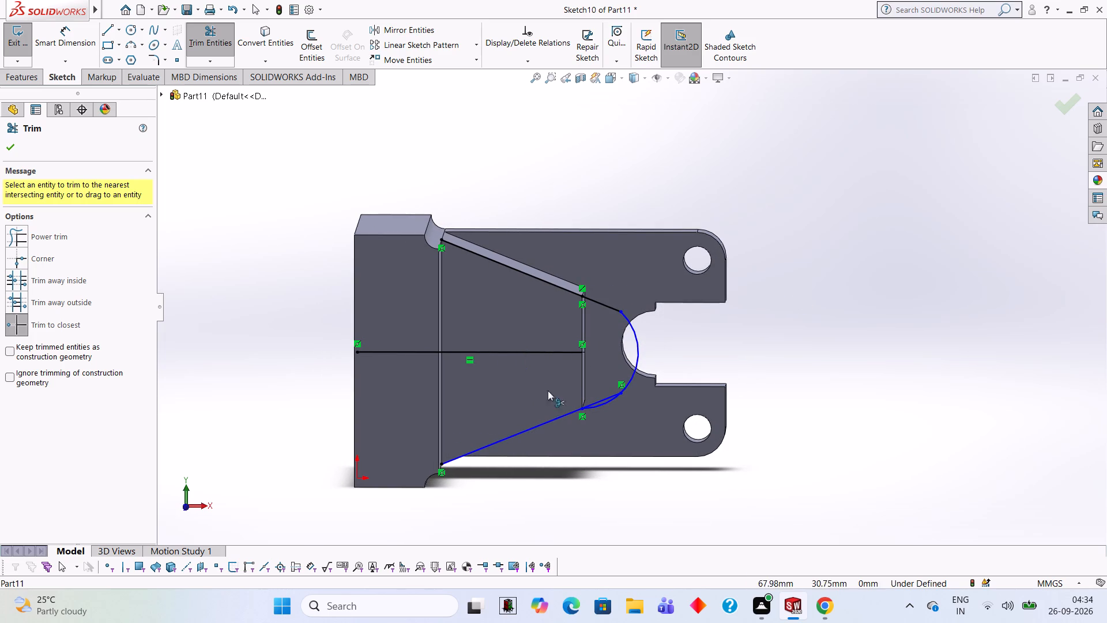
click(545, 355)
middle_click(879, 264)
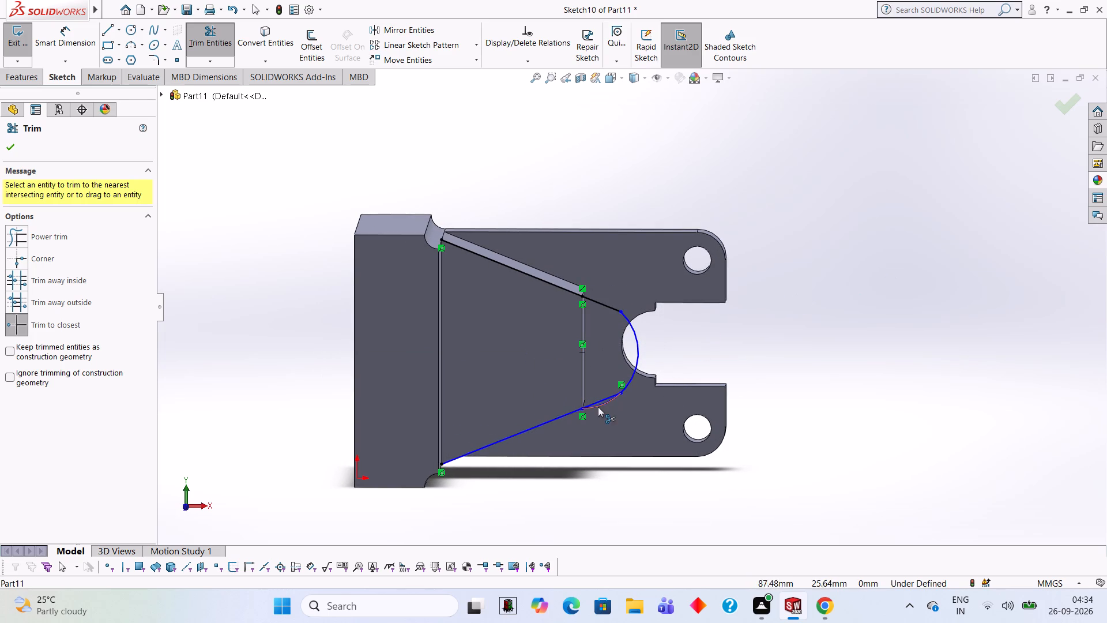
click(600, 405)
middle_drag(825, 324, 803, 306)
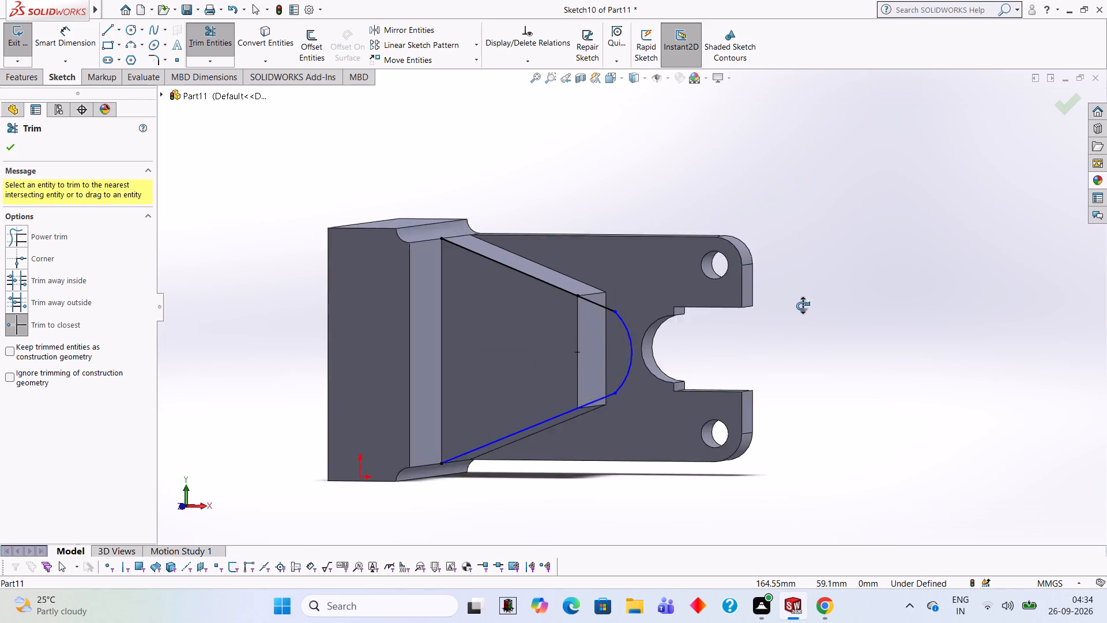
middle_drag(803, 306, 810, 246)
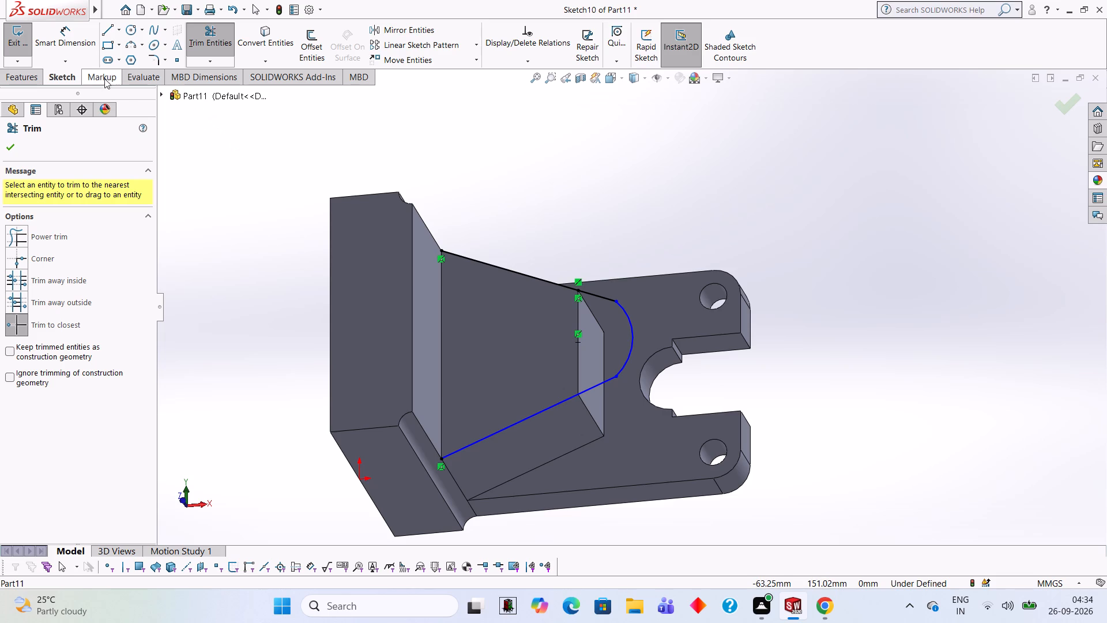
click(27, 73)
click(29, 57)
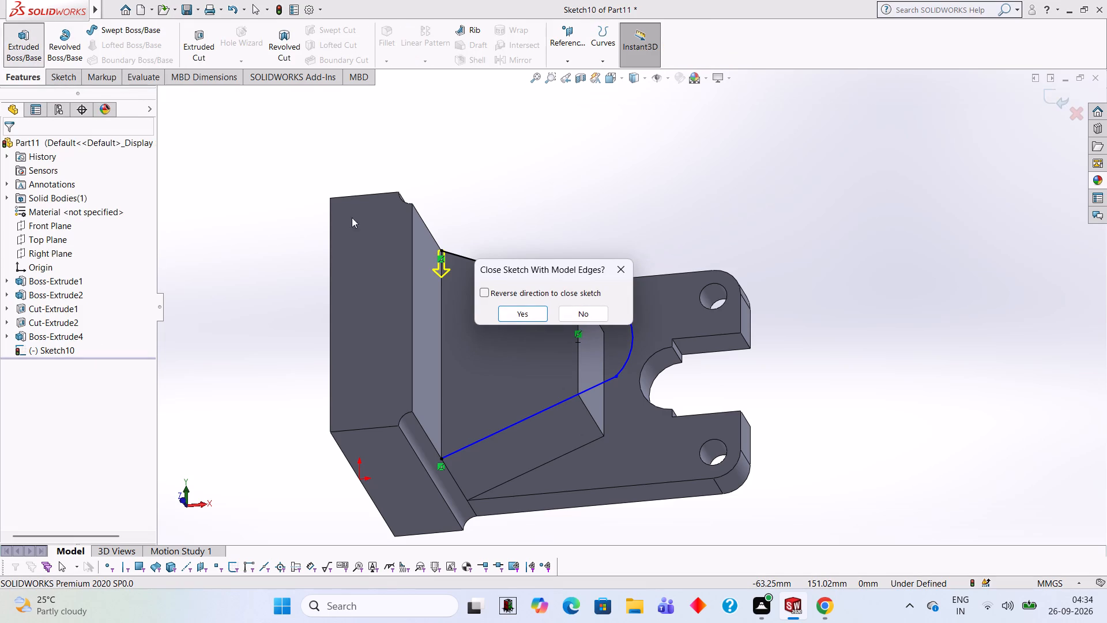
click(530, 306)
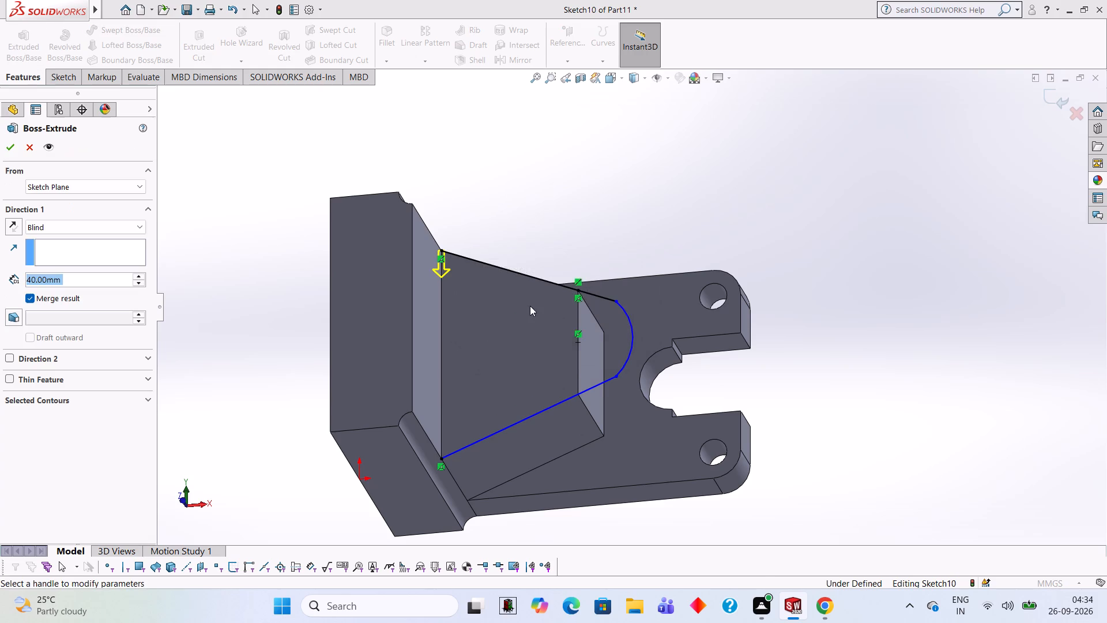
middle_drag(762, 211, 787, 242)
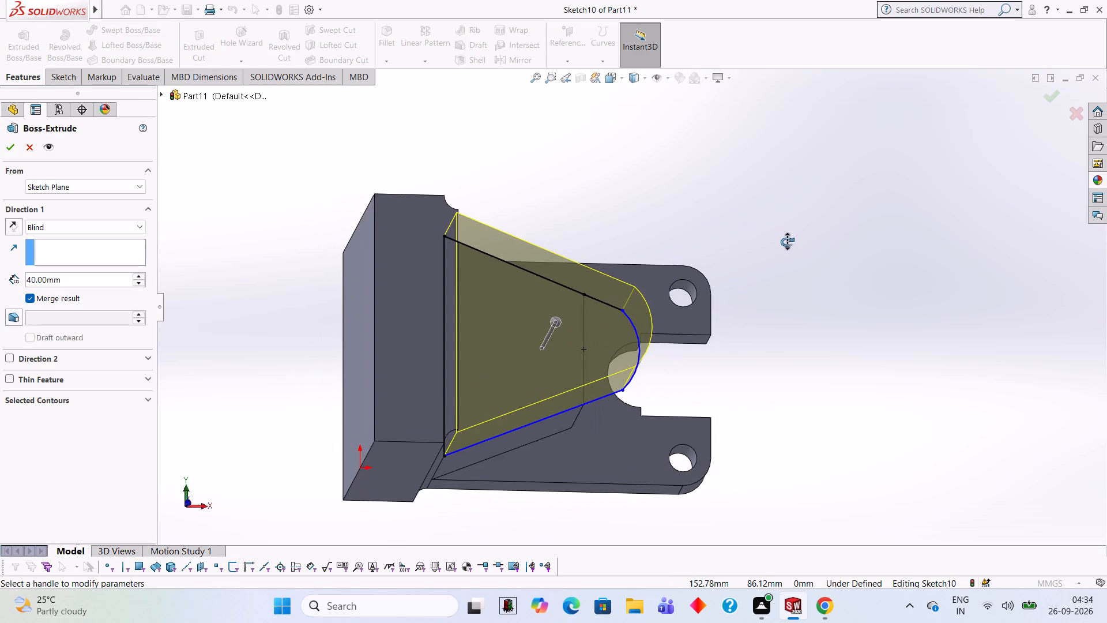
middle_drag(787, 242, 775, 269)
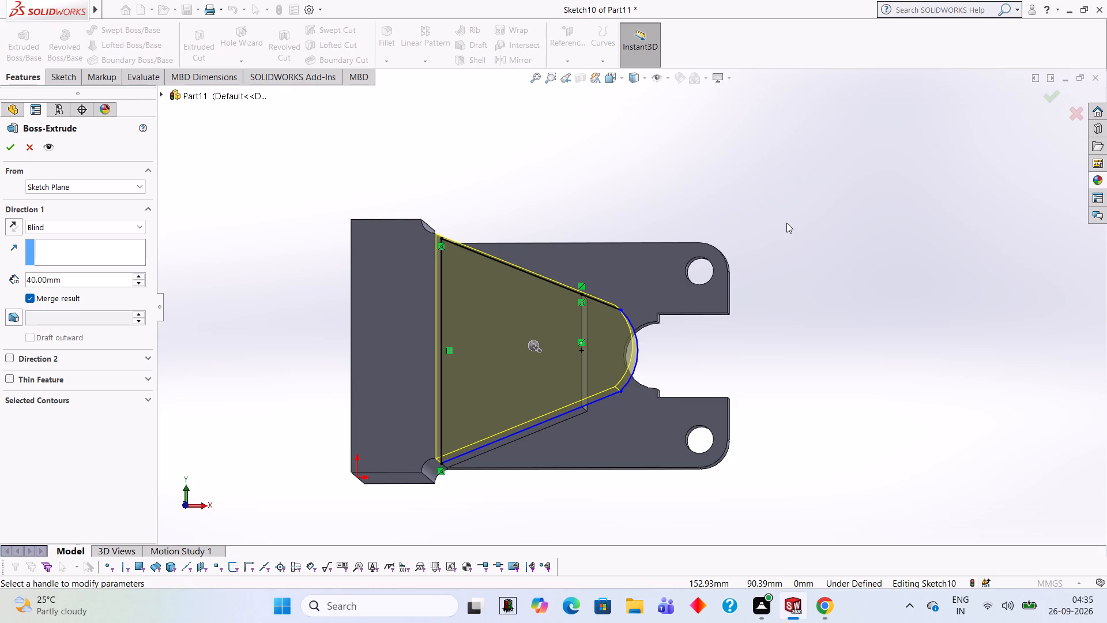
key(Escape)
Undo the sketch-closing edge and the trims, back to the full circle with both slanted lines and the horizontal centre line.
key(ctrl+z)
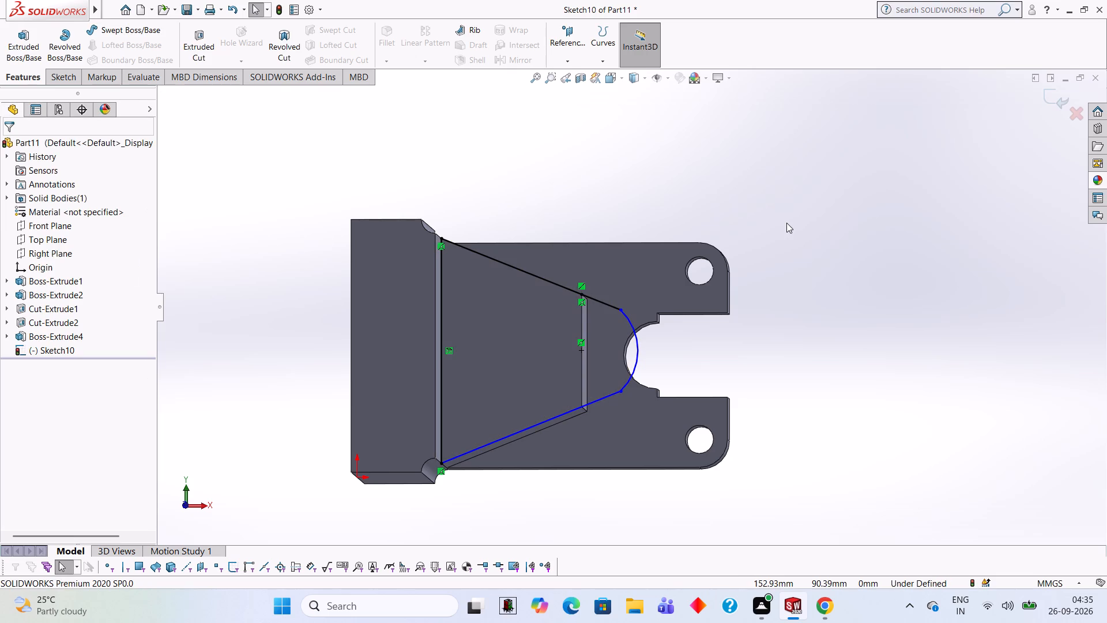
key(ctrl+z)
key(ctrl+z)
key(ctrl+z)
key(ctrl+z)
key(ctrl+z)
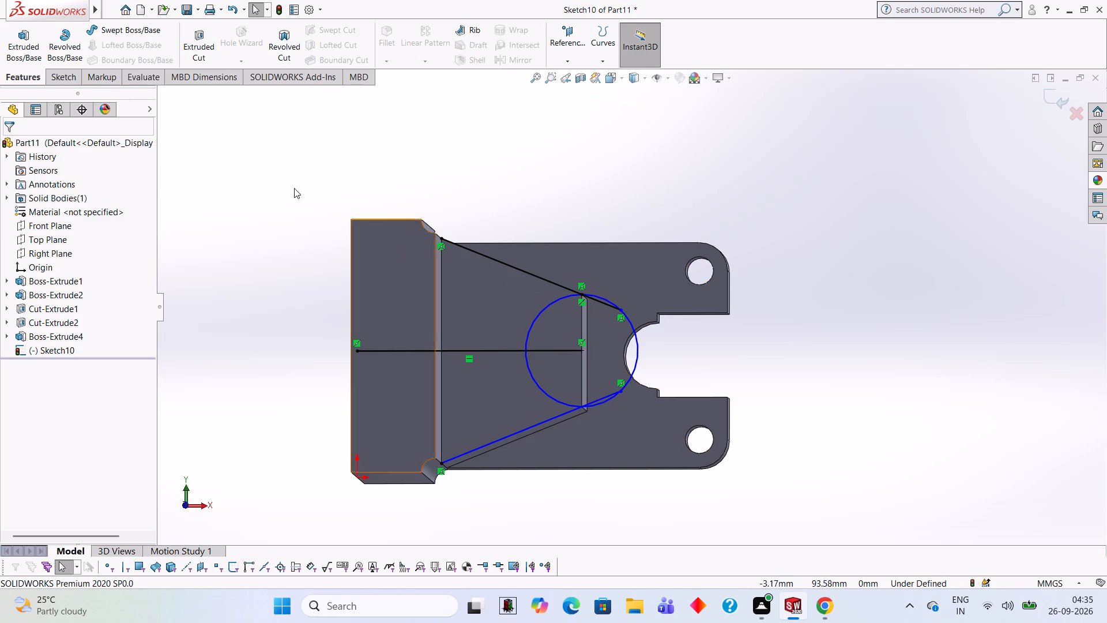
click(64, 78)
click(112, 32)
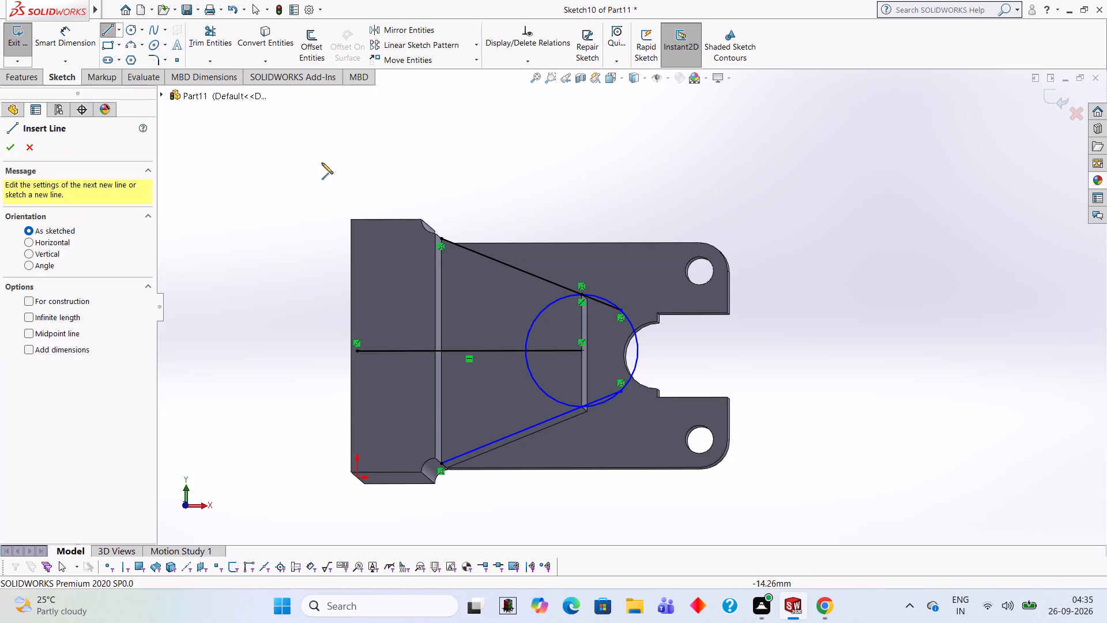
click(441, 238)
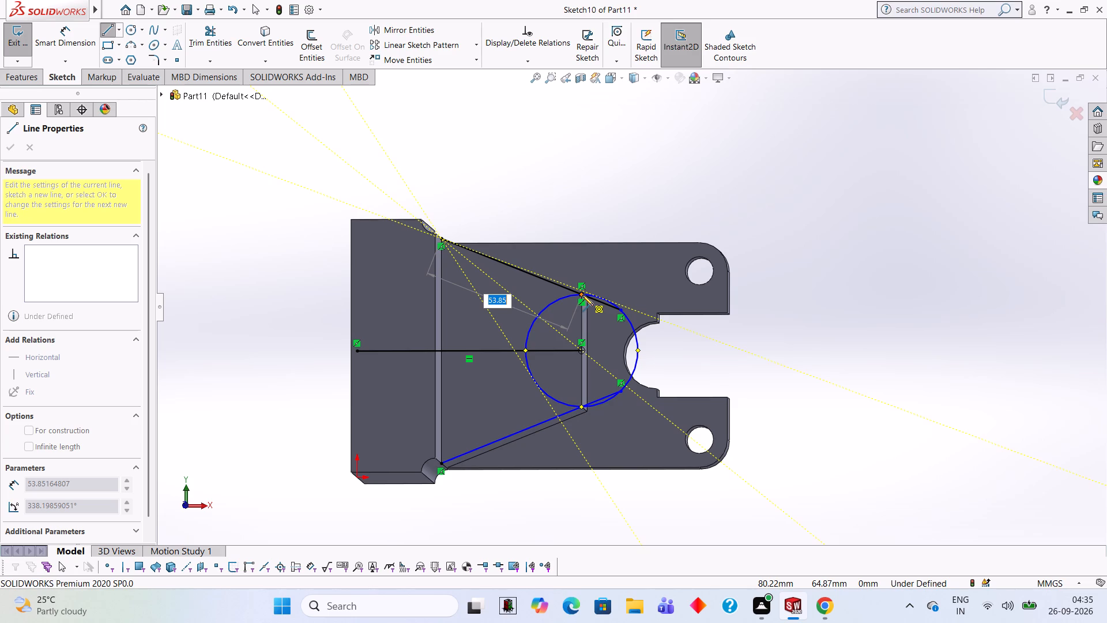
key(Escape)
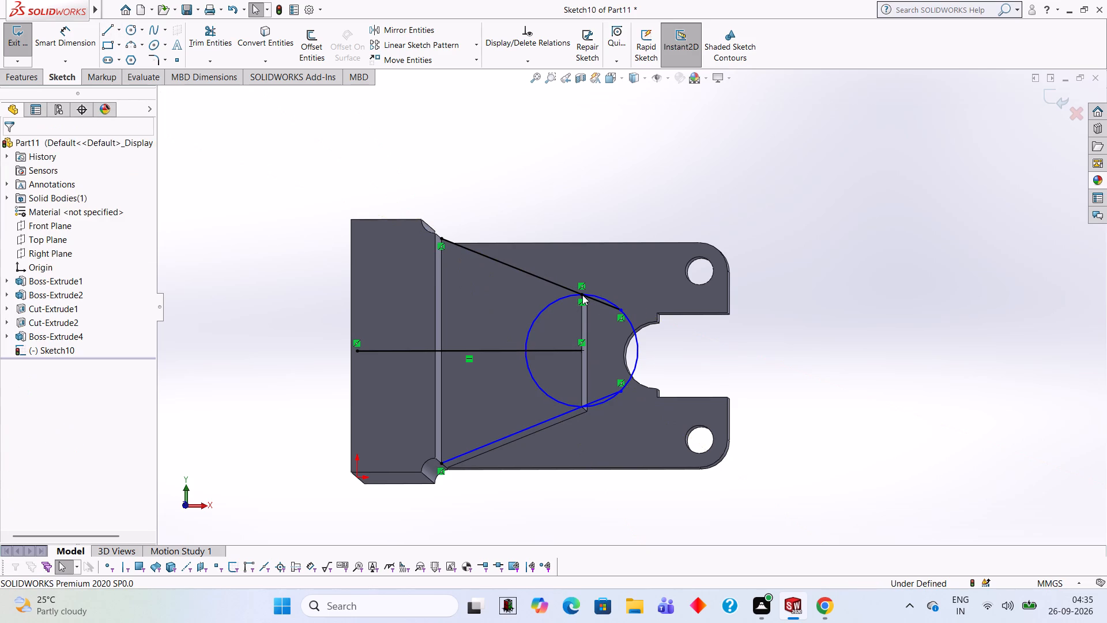
Undo the rounded-end profile sketch and the trapezoidal boss extrusion, back to editing the trapezoid sketch.
key(ctrl+z)
key(ctrl+z)
key(ctrl+z)
key(ctrl+z)
key(ctrl+z)
key(ctrl+z)
key(ctrl+z)
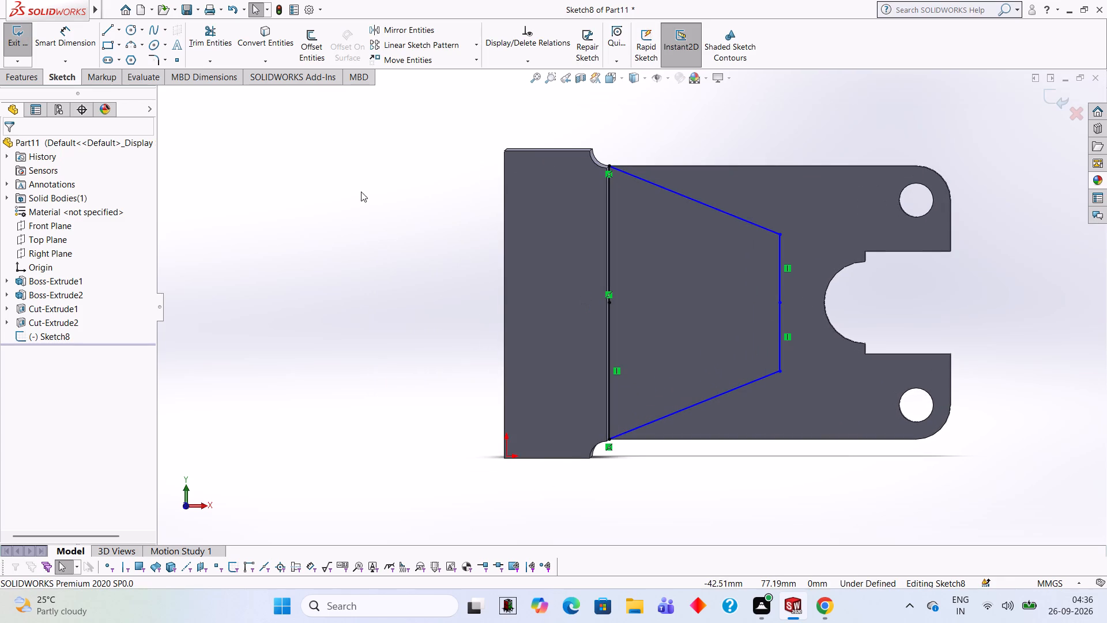
Trim away the upper and lower slanted sides of the trapezoid sketch, keeping its vertical lines.
click(222, 29)
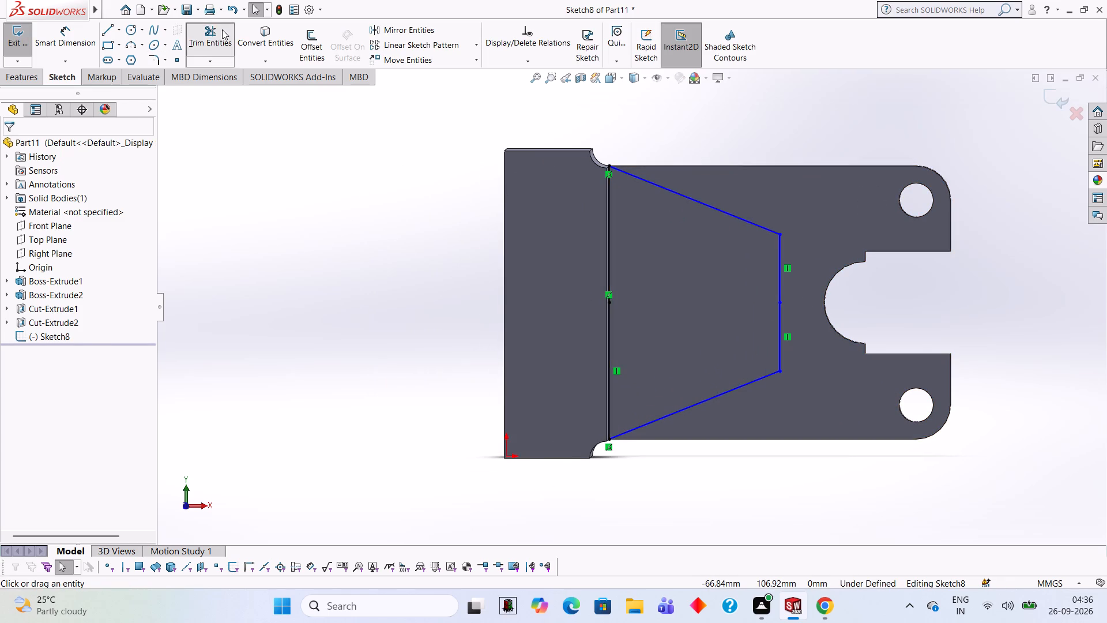
click(750, 223)
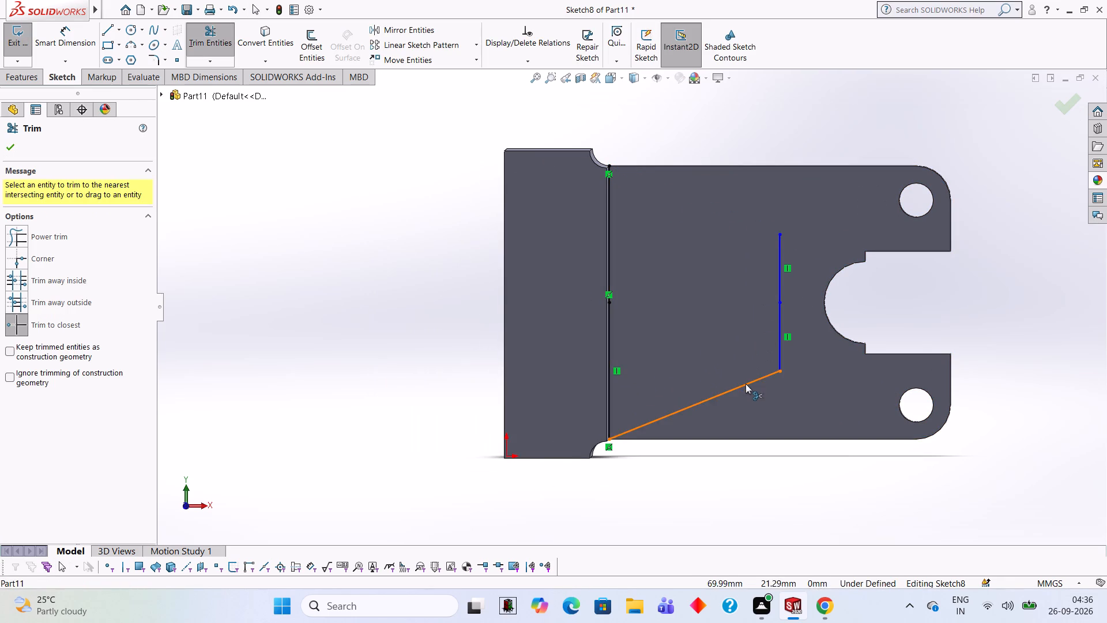
click(745, 384)
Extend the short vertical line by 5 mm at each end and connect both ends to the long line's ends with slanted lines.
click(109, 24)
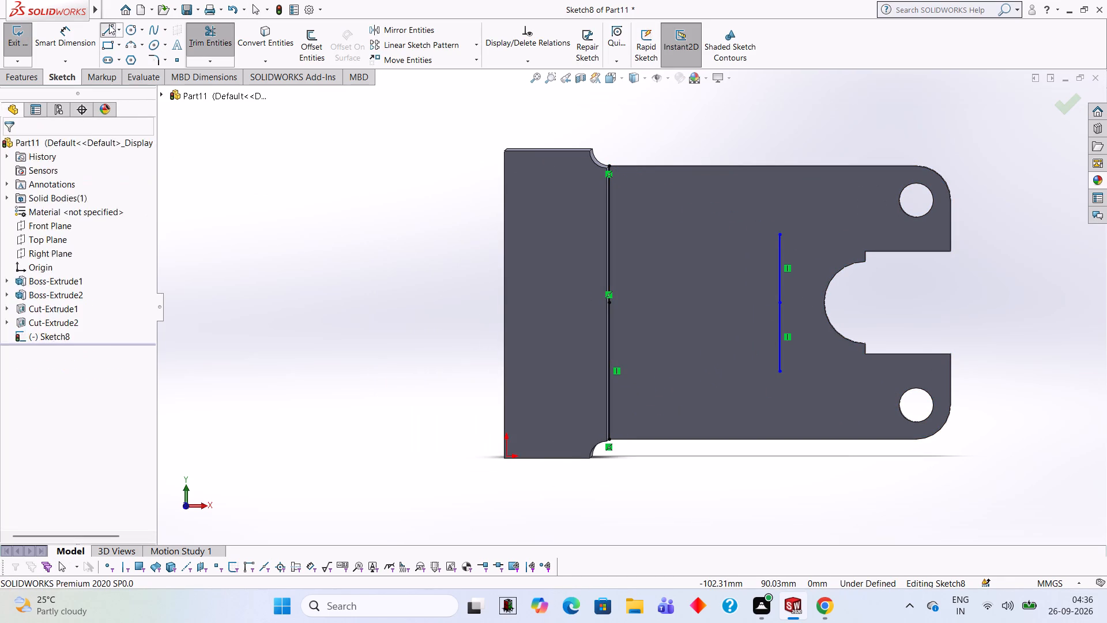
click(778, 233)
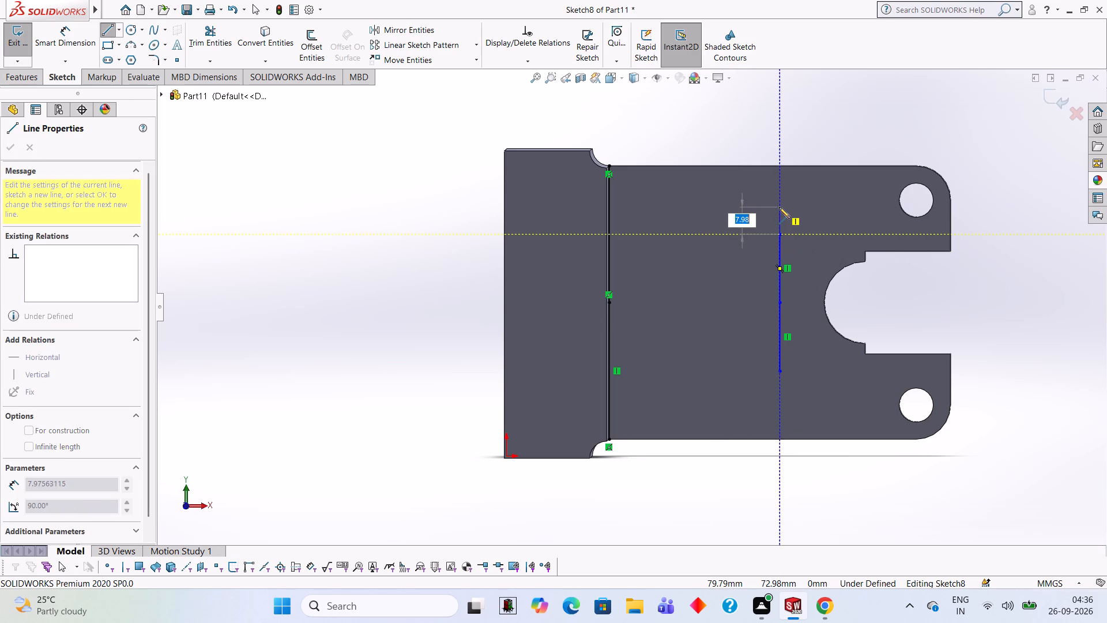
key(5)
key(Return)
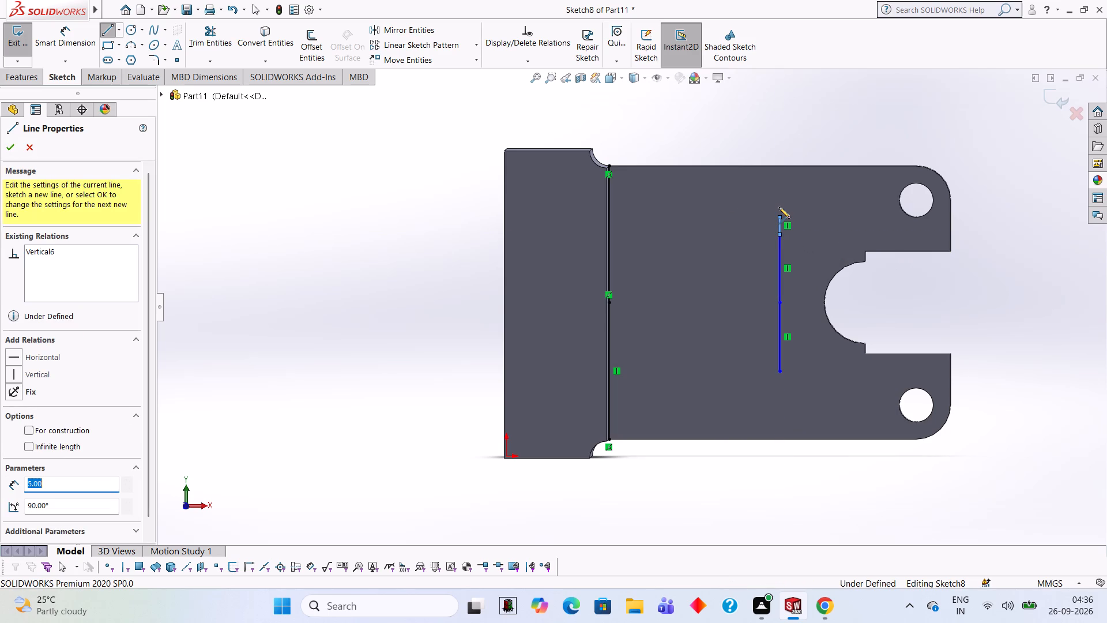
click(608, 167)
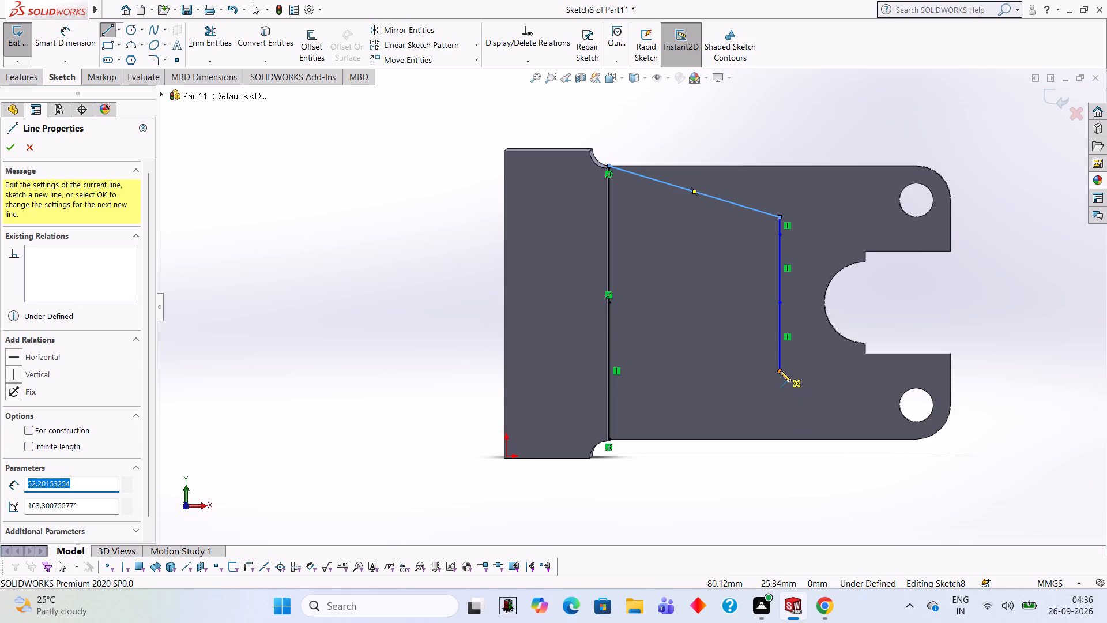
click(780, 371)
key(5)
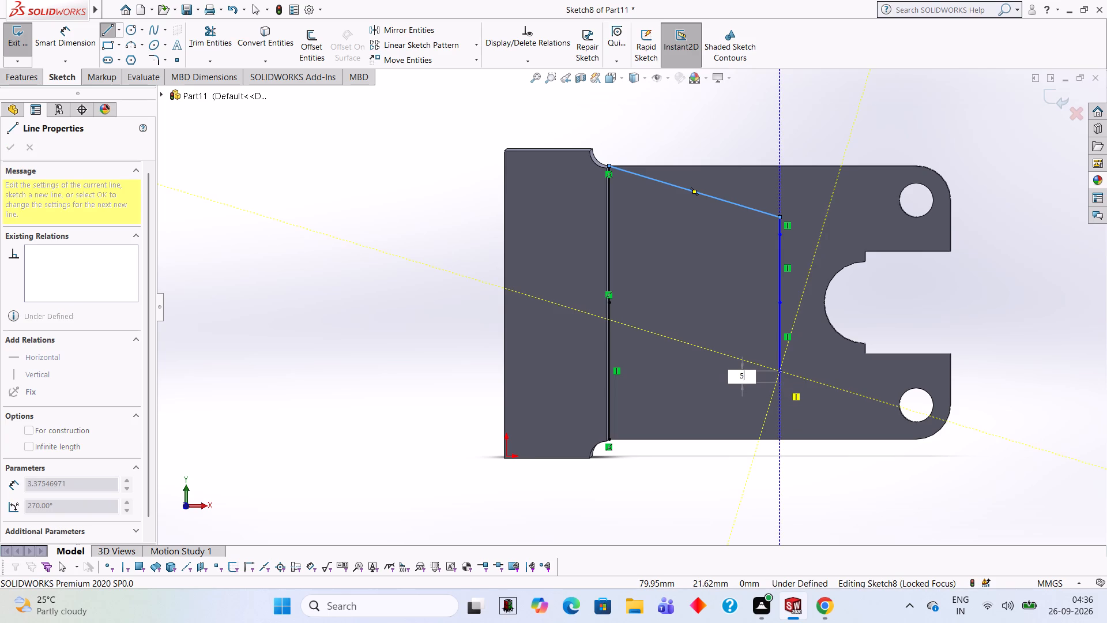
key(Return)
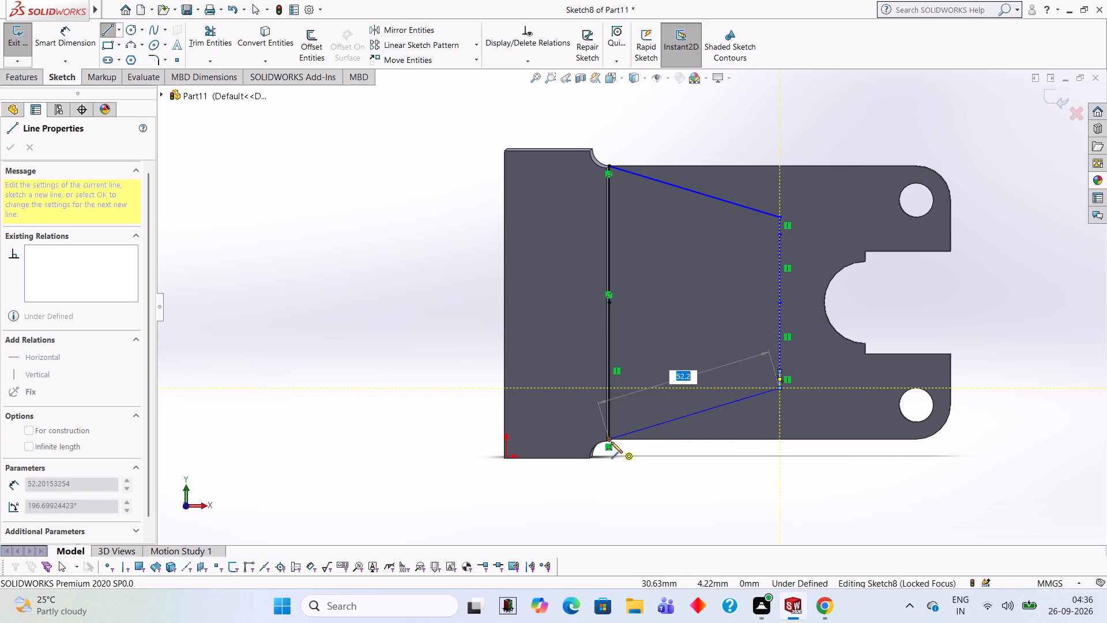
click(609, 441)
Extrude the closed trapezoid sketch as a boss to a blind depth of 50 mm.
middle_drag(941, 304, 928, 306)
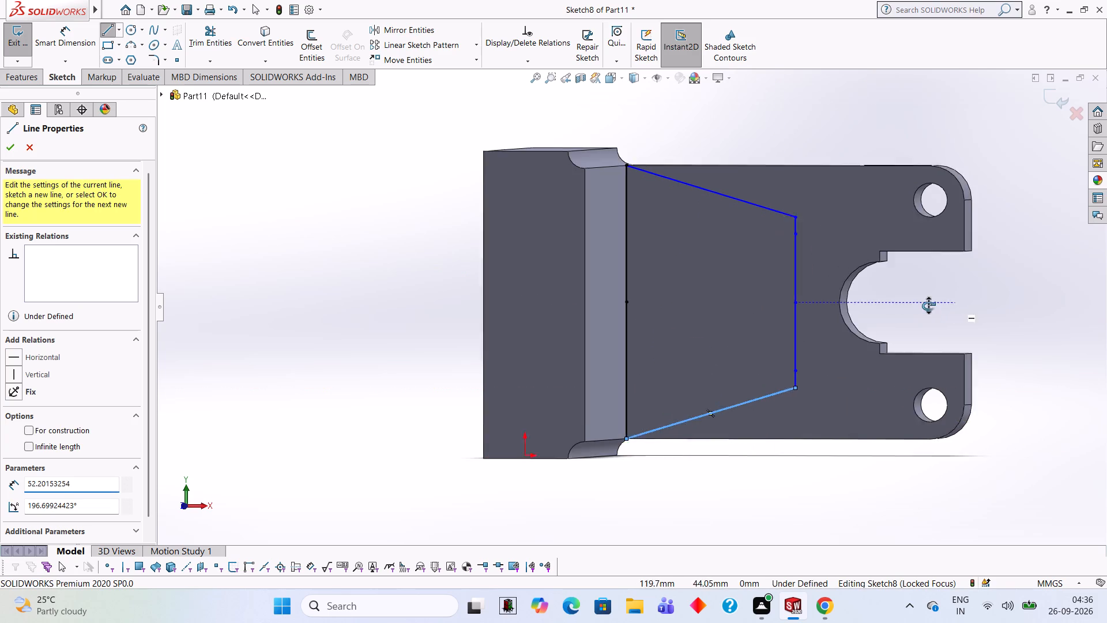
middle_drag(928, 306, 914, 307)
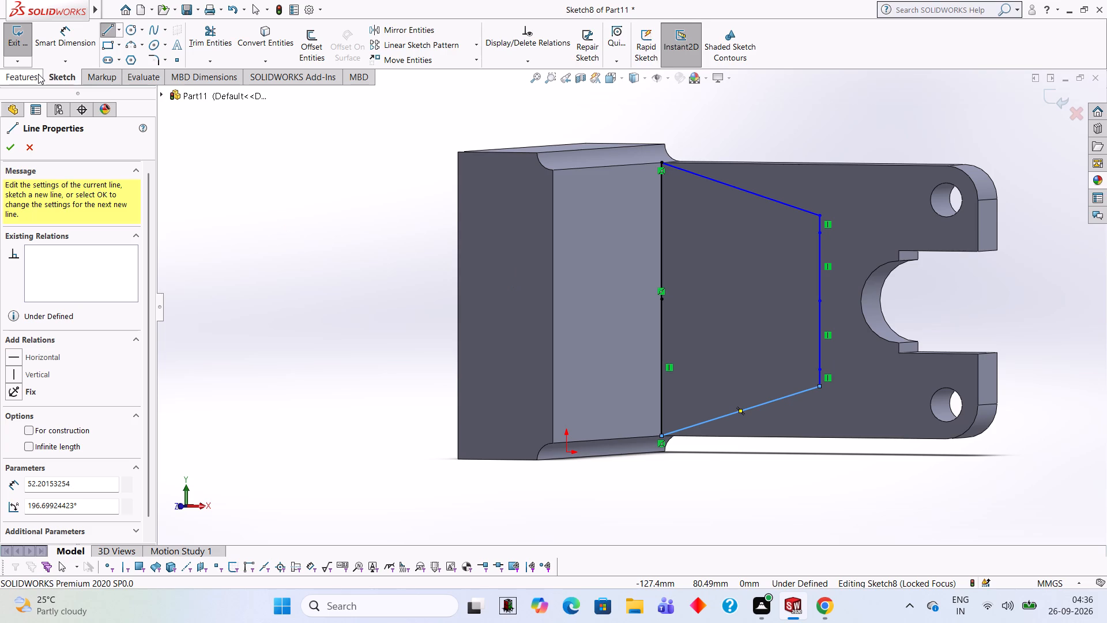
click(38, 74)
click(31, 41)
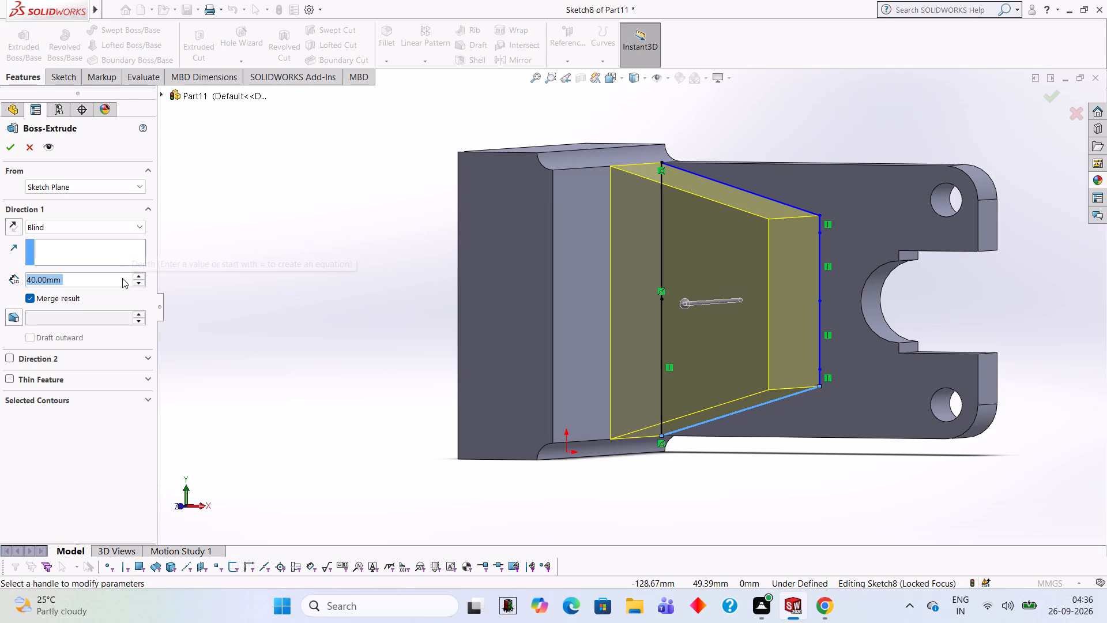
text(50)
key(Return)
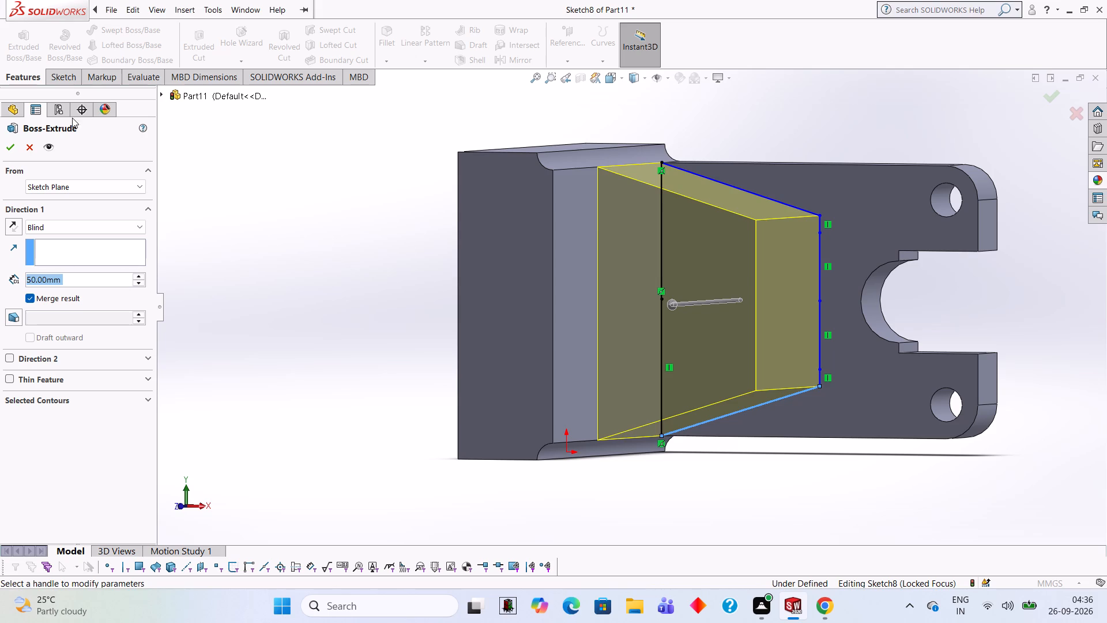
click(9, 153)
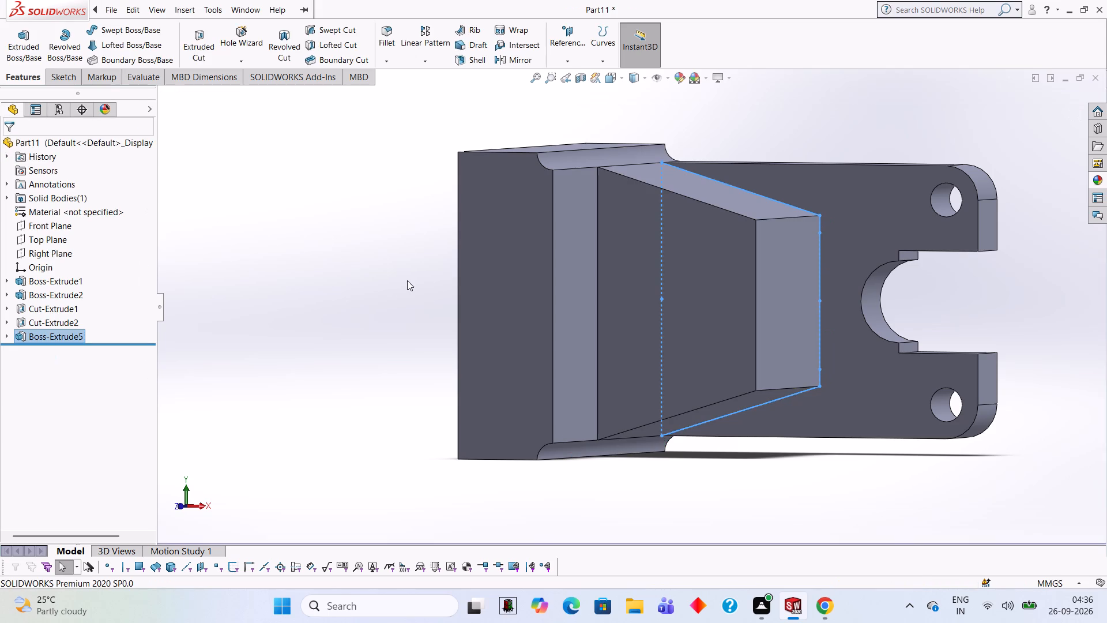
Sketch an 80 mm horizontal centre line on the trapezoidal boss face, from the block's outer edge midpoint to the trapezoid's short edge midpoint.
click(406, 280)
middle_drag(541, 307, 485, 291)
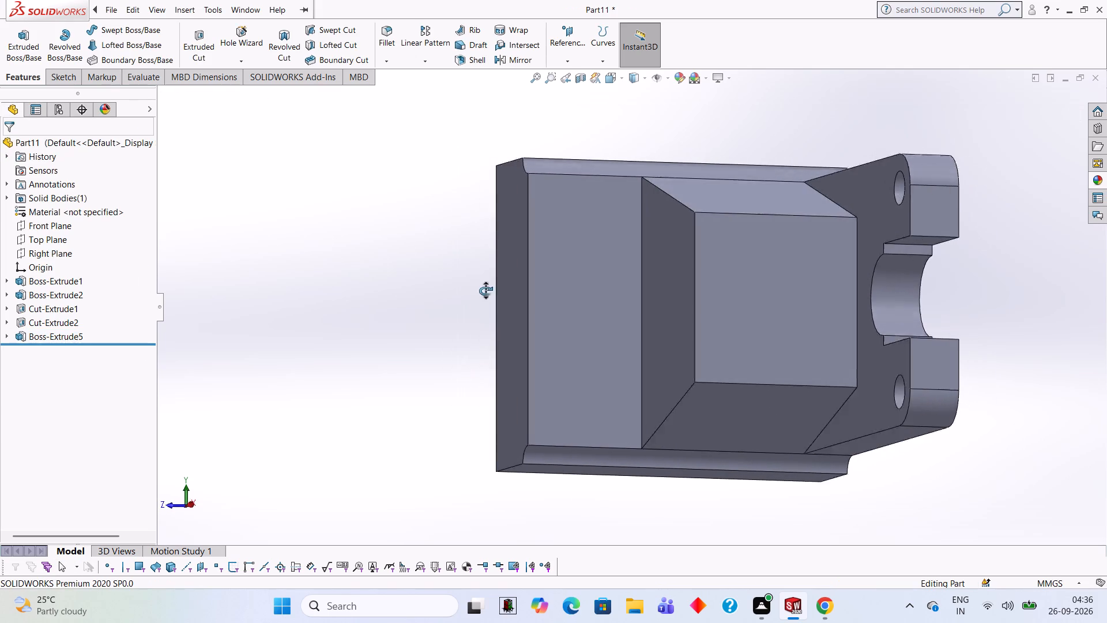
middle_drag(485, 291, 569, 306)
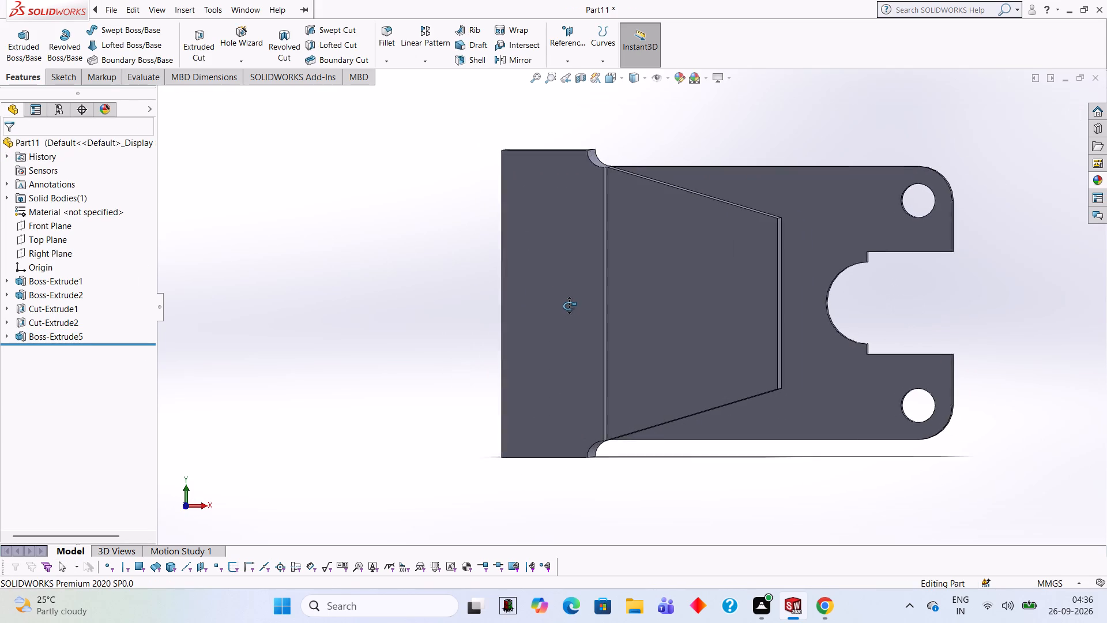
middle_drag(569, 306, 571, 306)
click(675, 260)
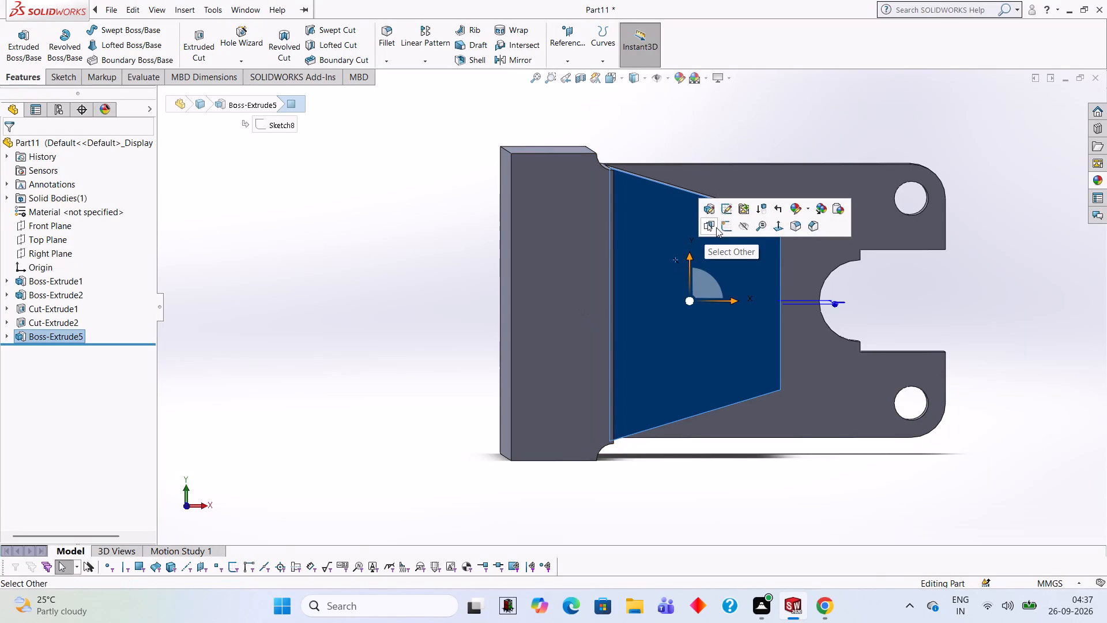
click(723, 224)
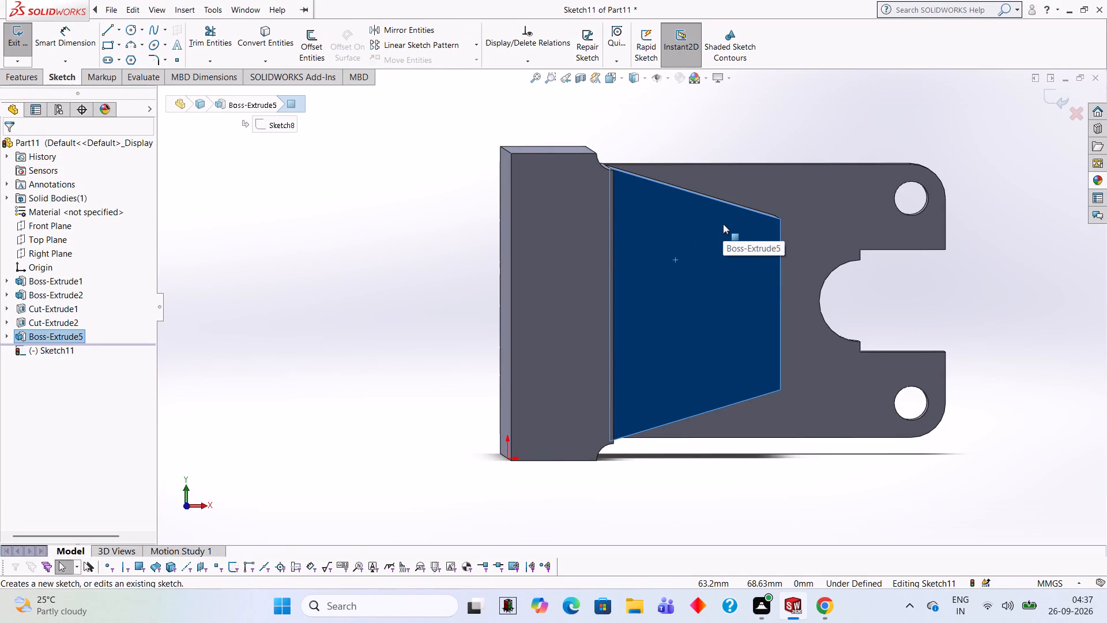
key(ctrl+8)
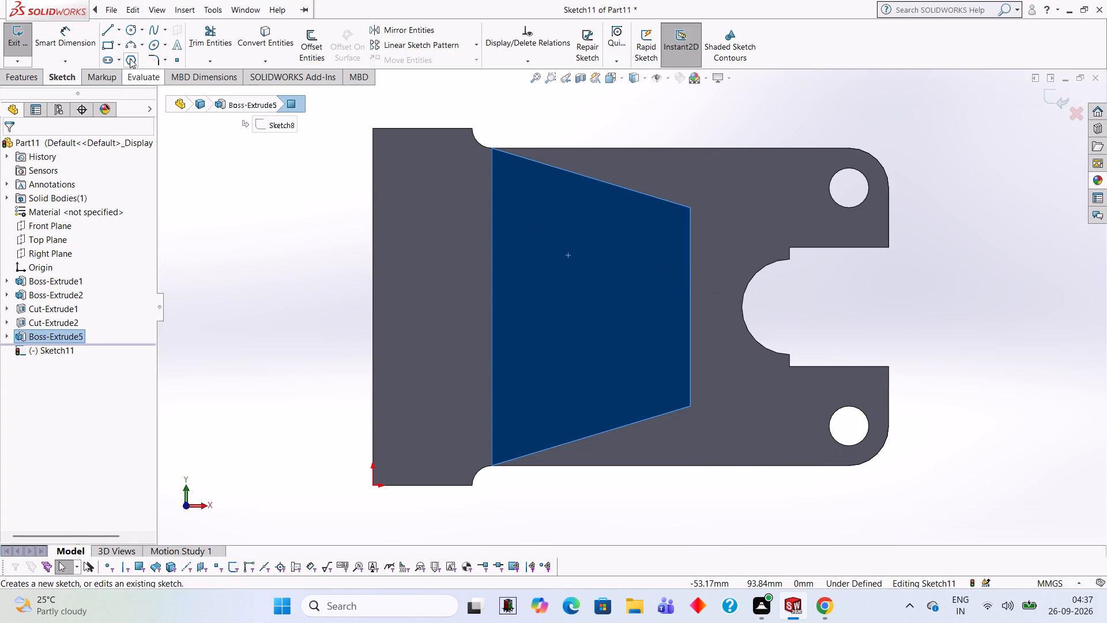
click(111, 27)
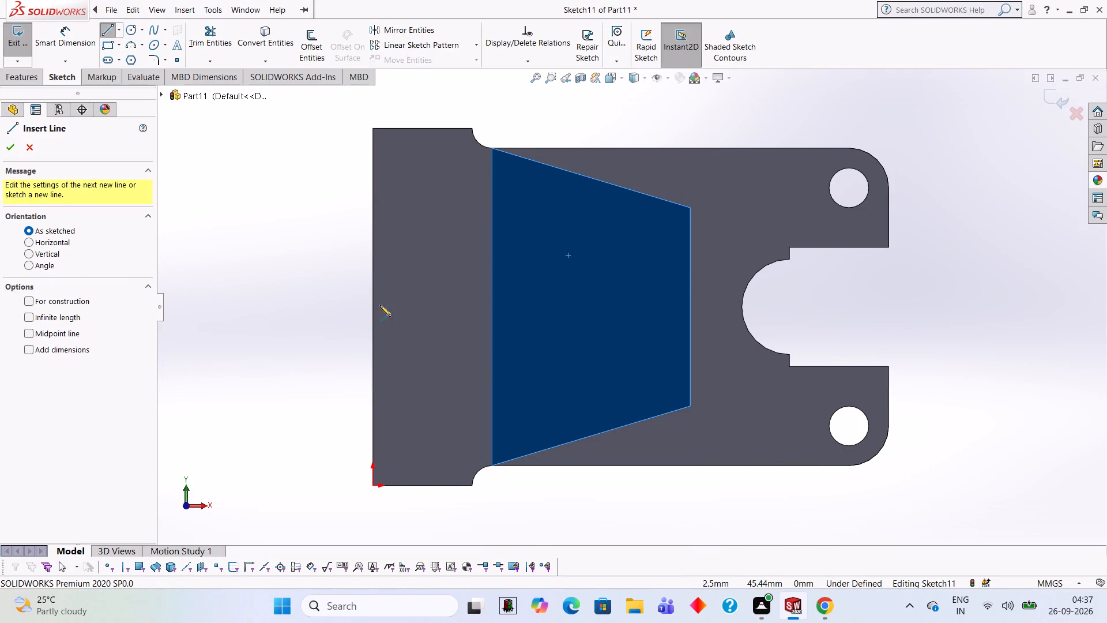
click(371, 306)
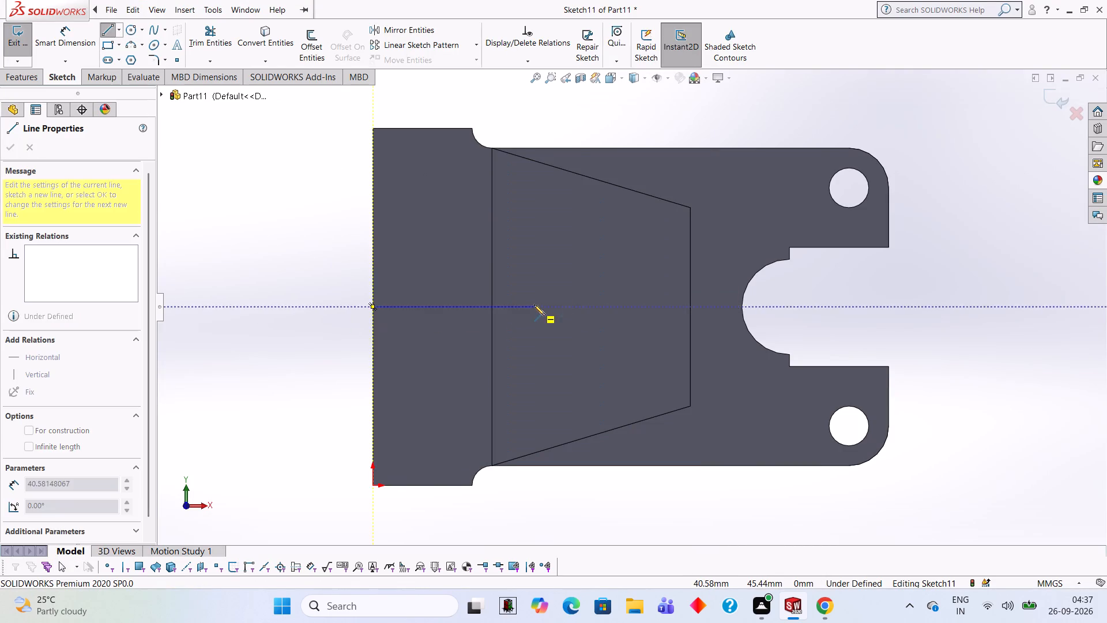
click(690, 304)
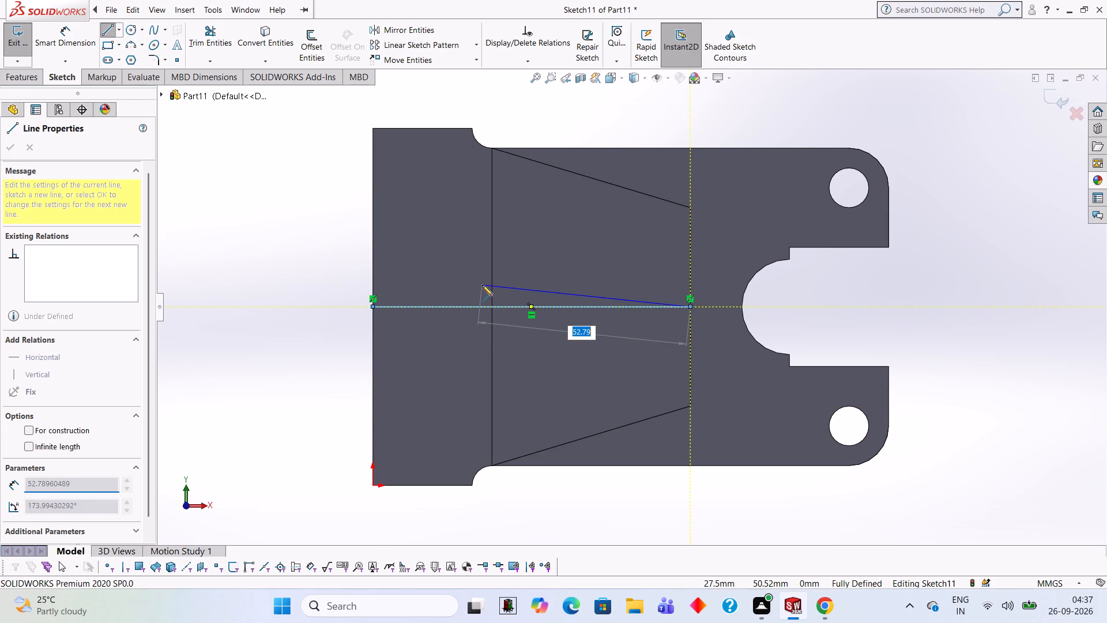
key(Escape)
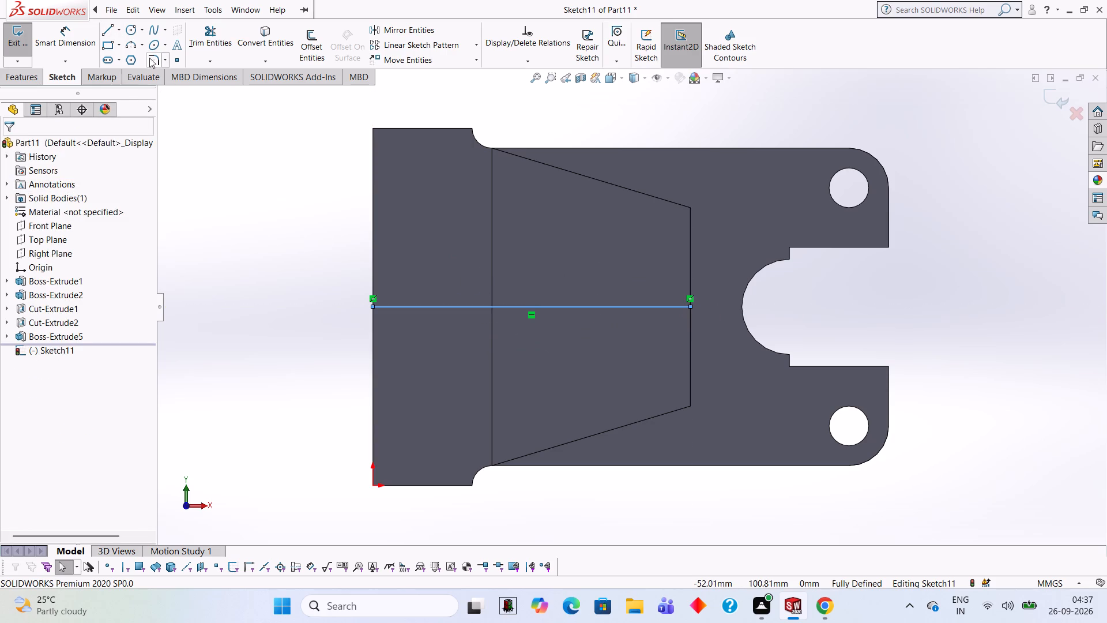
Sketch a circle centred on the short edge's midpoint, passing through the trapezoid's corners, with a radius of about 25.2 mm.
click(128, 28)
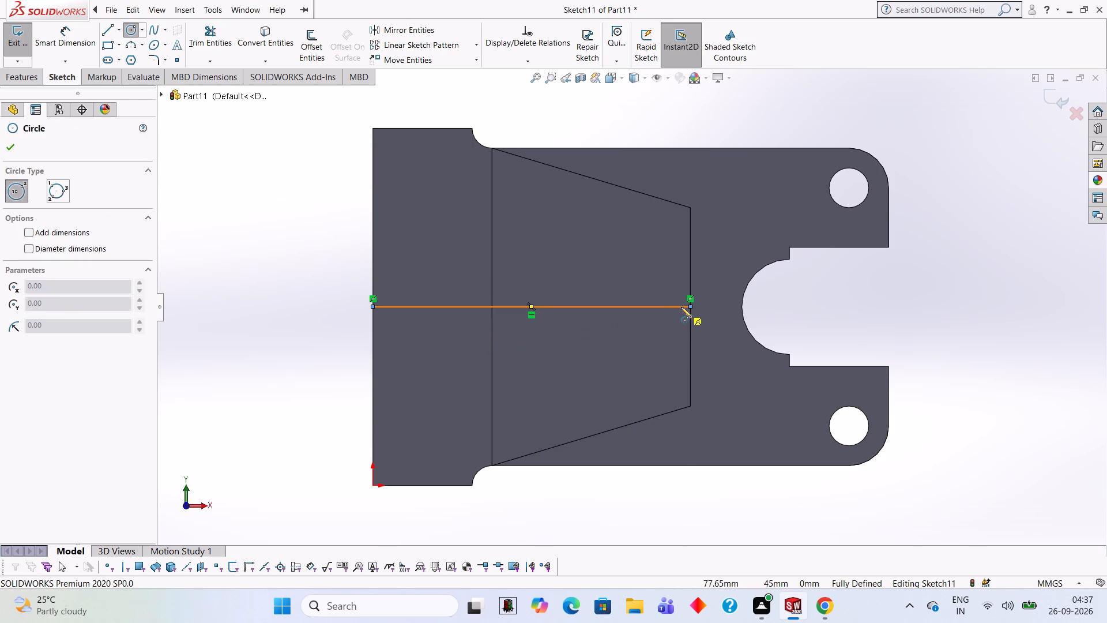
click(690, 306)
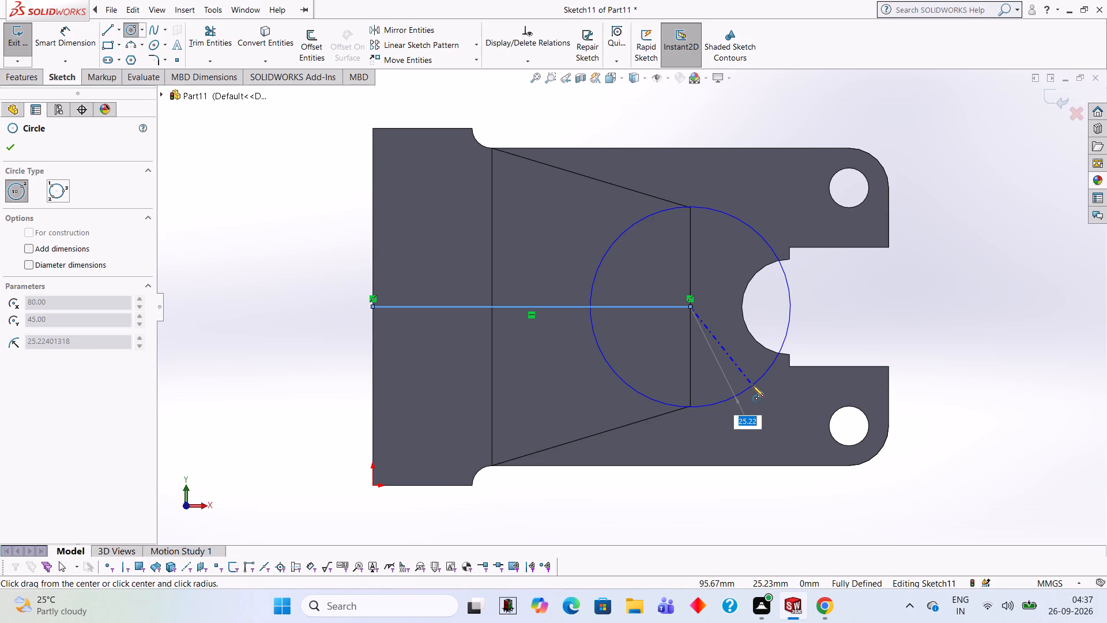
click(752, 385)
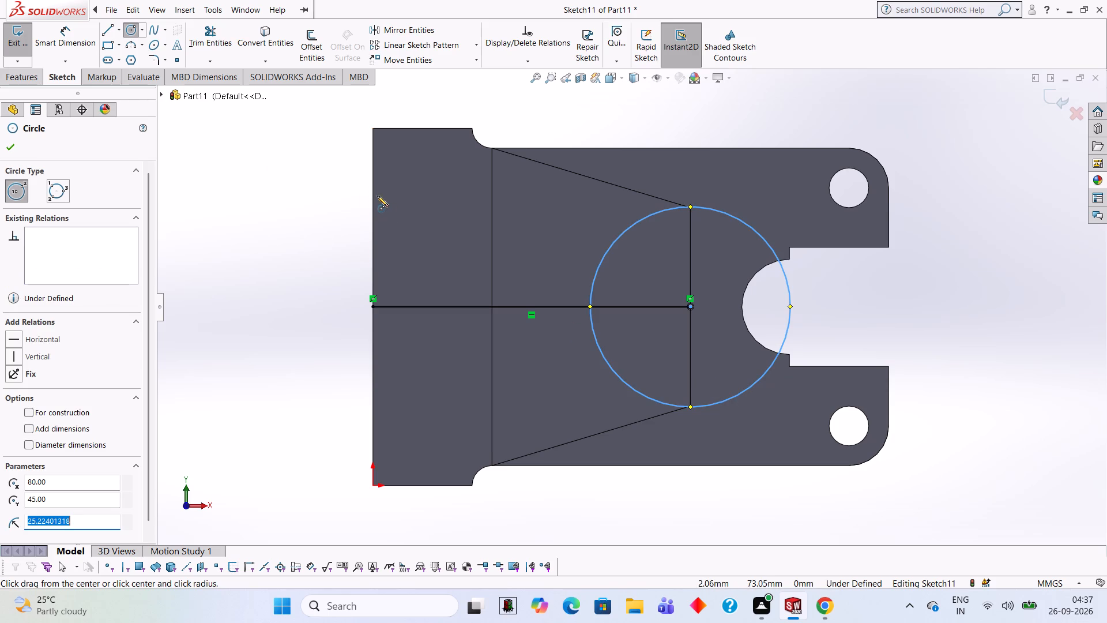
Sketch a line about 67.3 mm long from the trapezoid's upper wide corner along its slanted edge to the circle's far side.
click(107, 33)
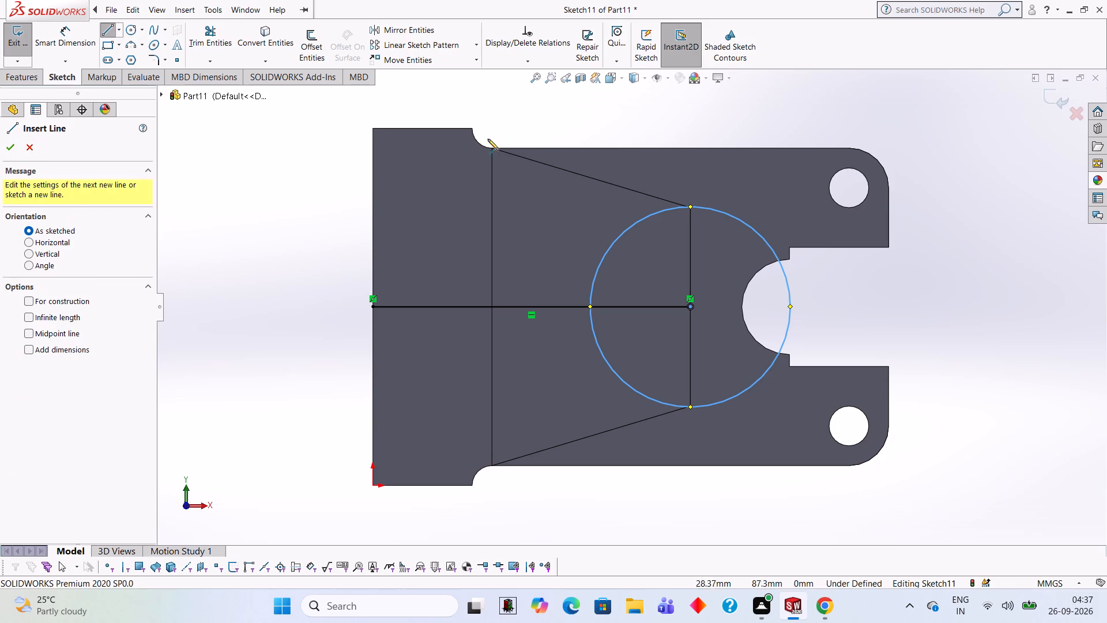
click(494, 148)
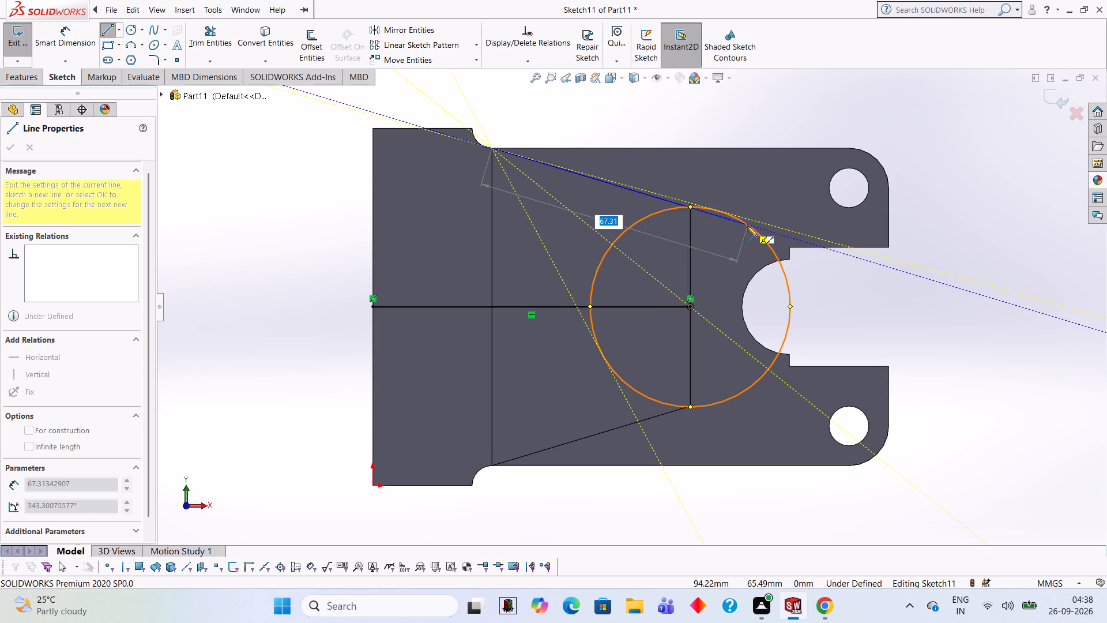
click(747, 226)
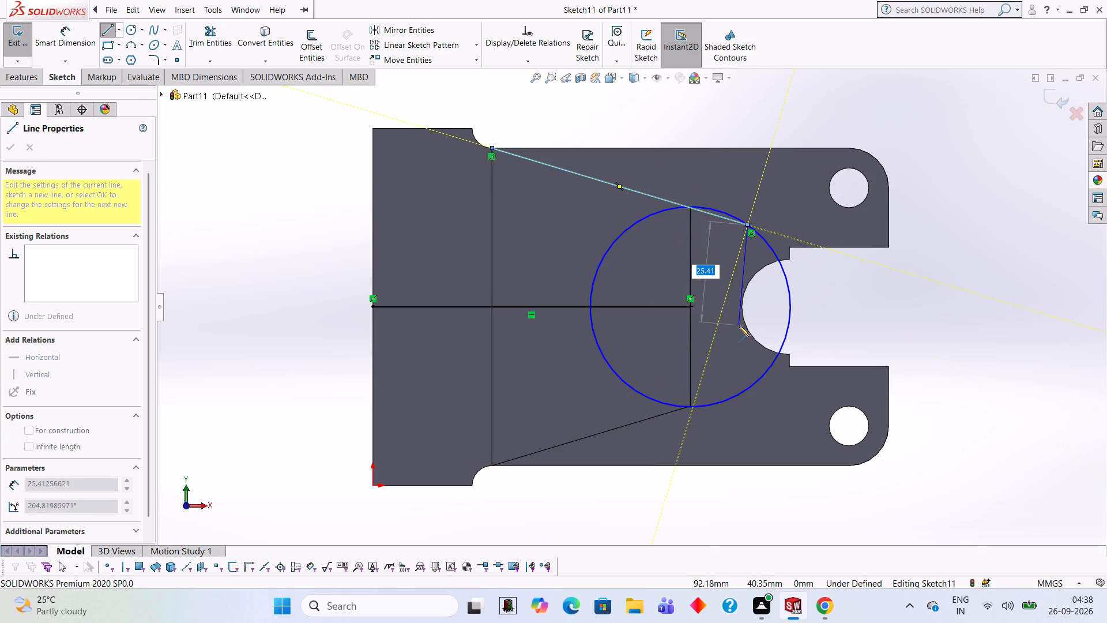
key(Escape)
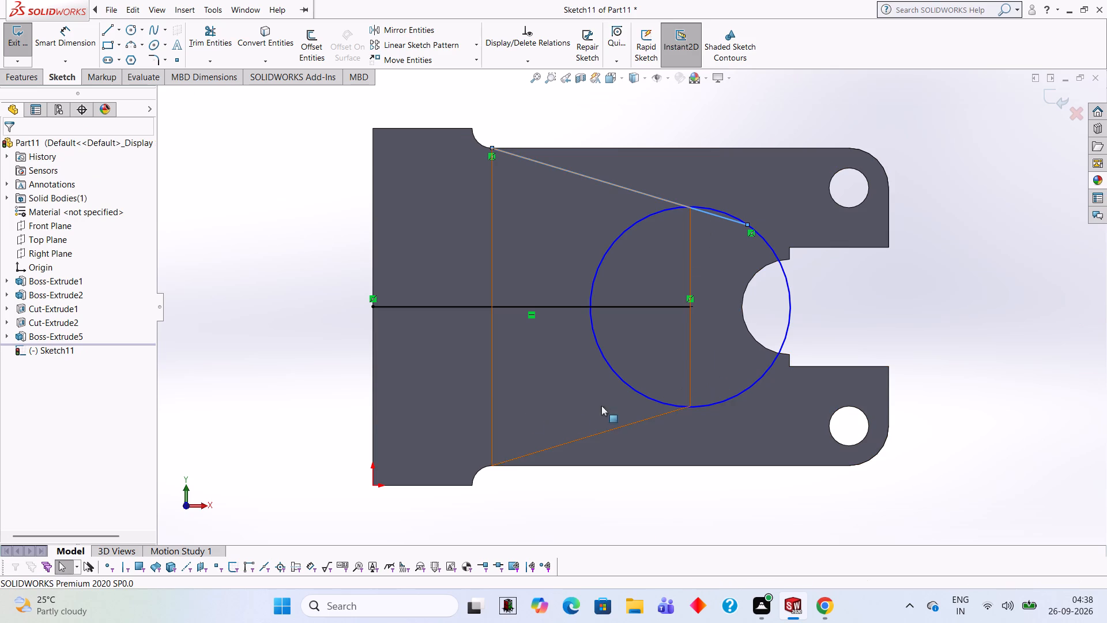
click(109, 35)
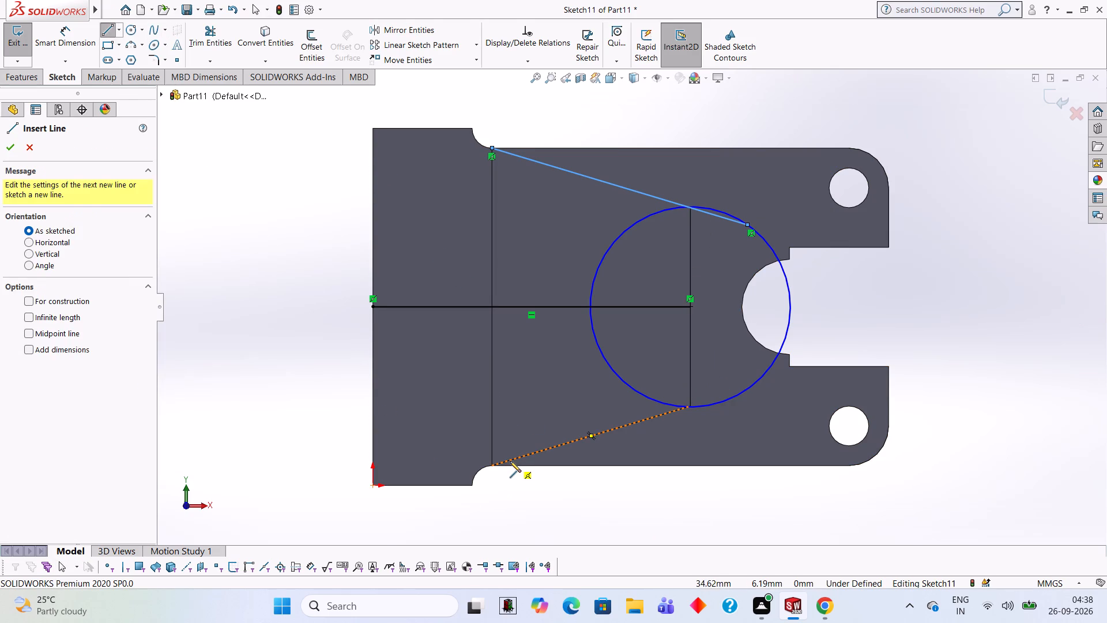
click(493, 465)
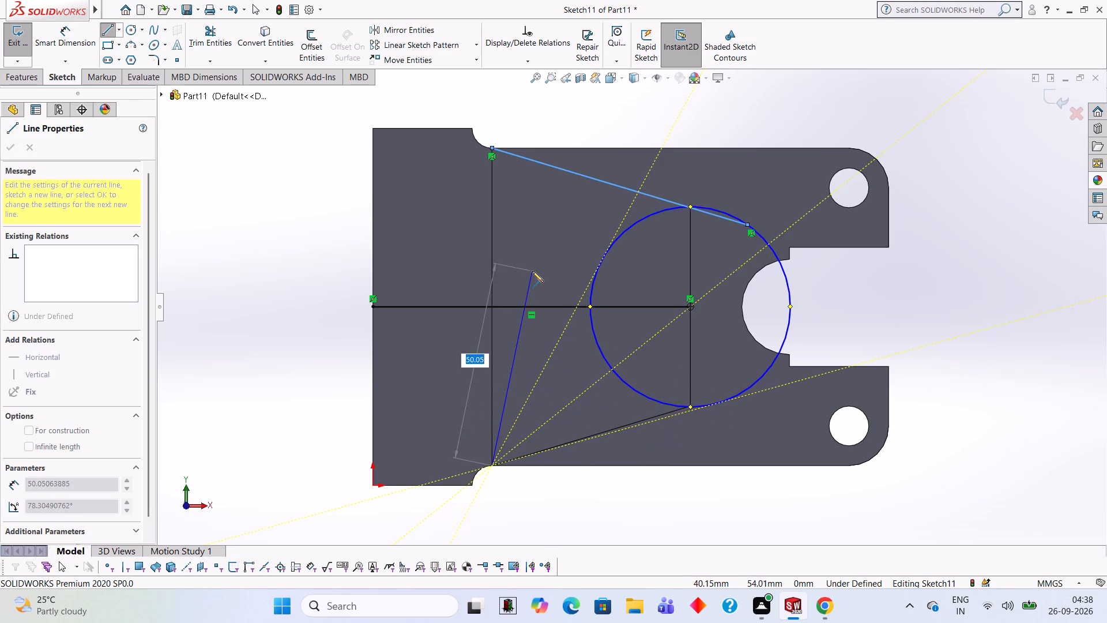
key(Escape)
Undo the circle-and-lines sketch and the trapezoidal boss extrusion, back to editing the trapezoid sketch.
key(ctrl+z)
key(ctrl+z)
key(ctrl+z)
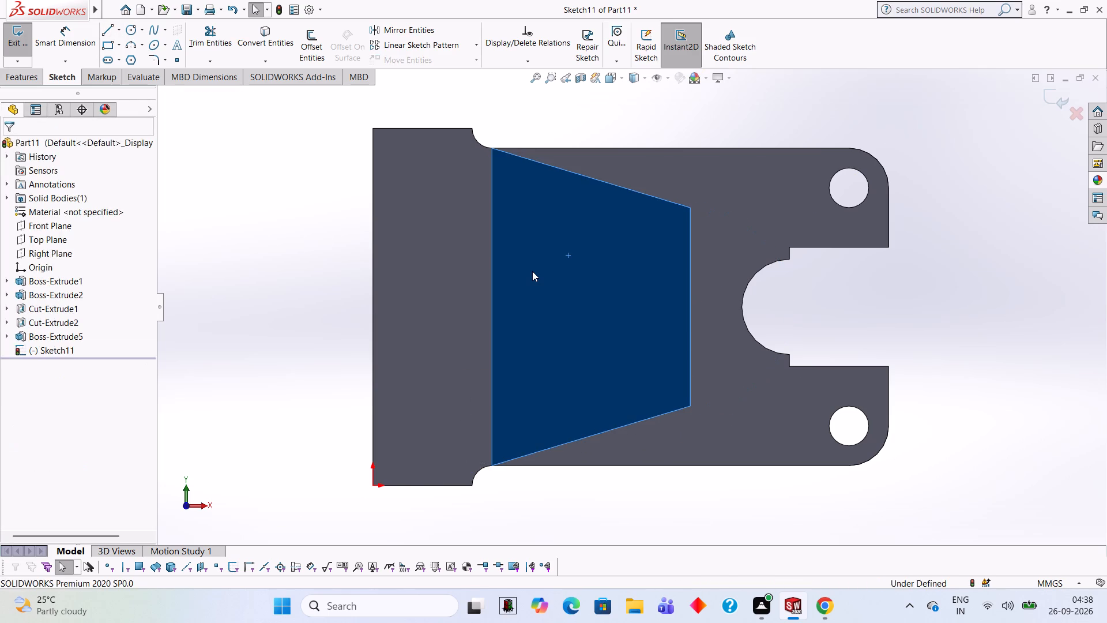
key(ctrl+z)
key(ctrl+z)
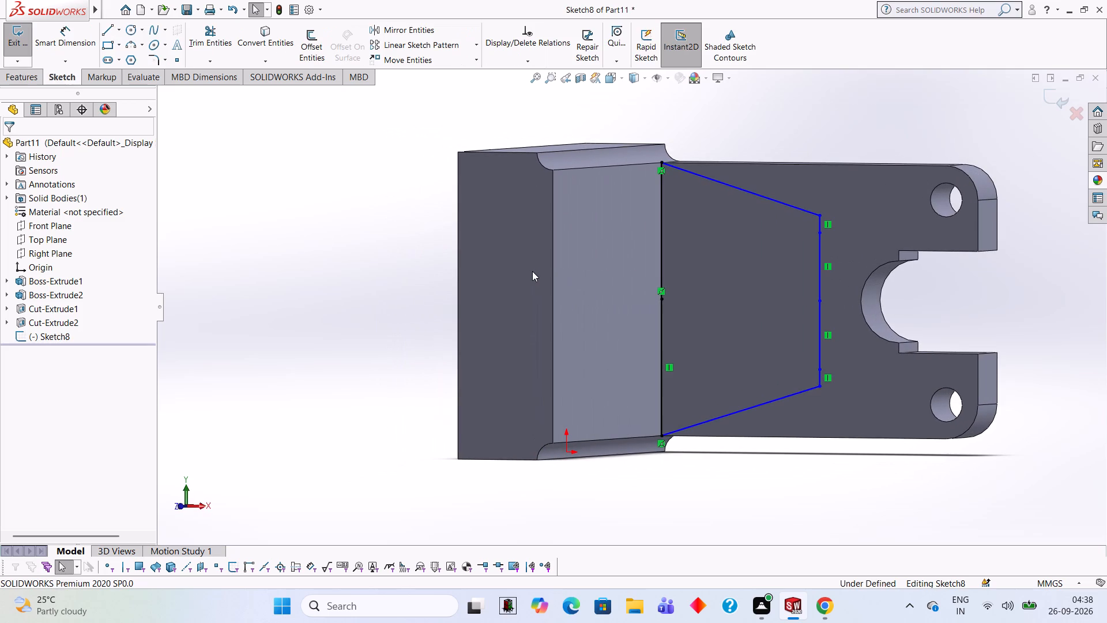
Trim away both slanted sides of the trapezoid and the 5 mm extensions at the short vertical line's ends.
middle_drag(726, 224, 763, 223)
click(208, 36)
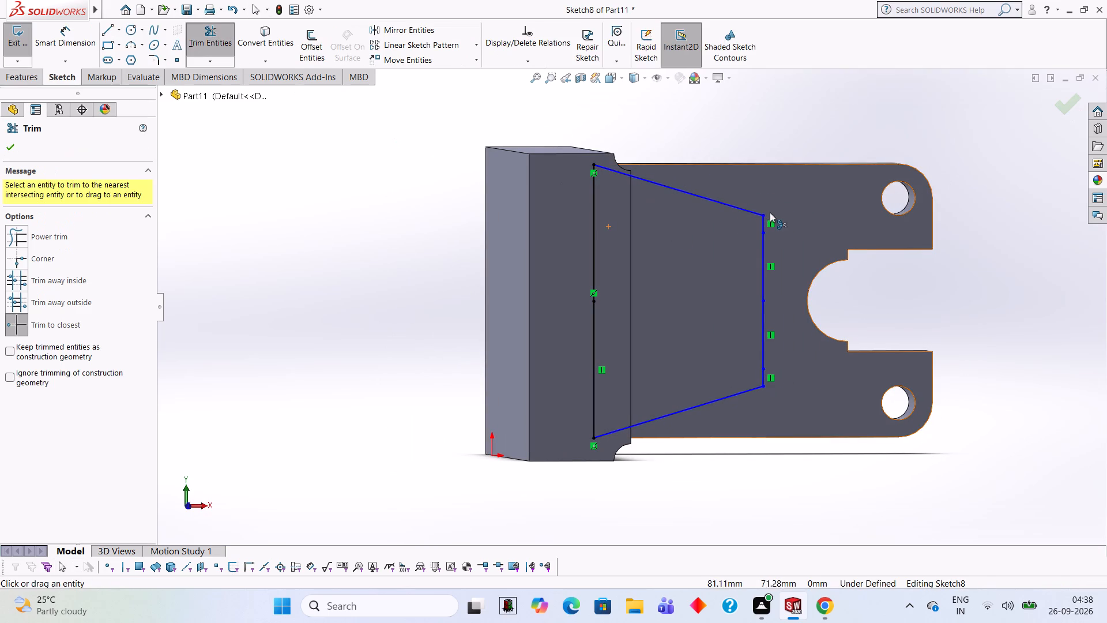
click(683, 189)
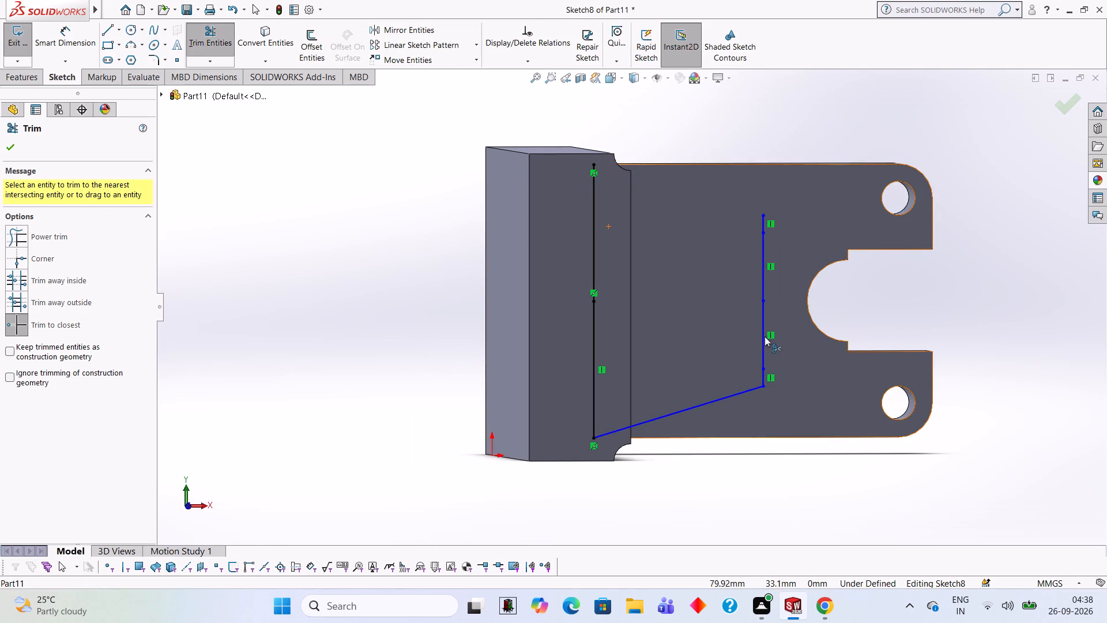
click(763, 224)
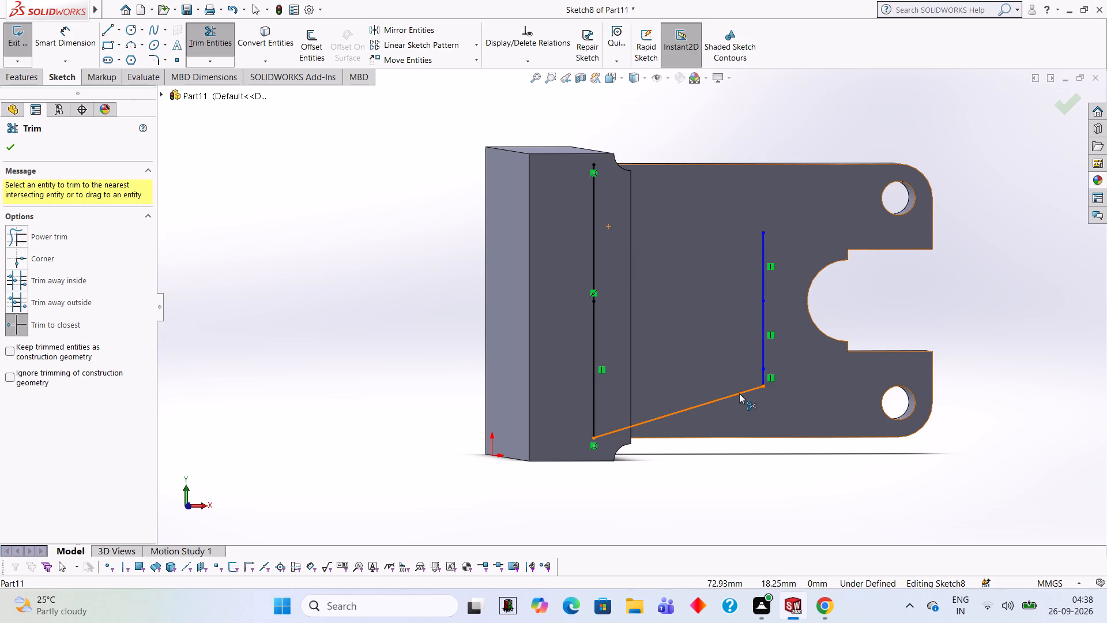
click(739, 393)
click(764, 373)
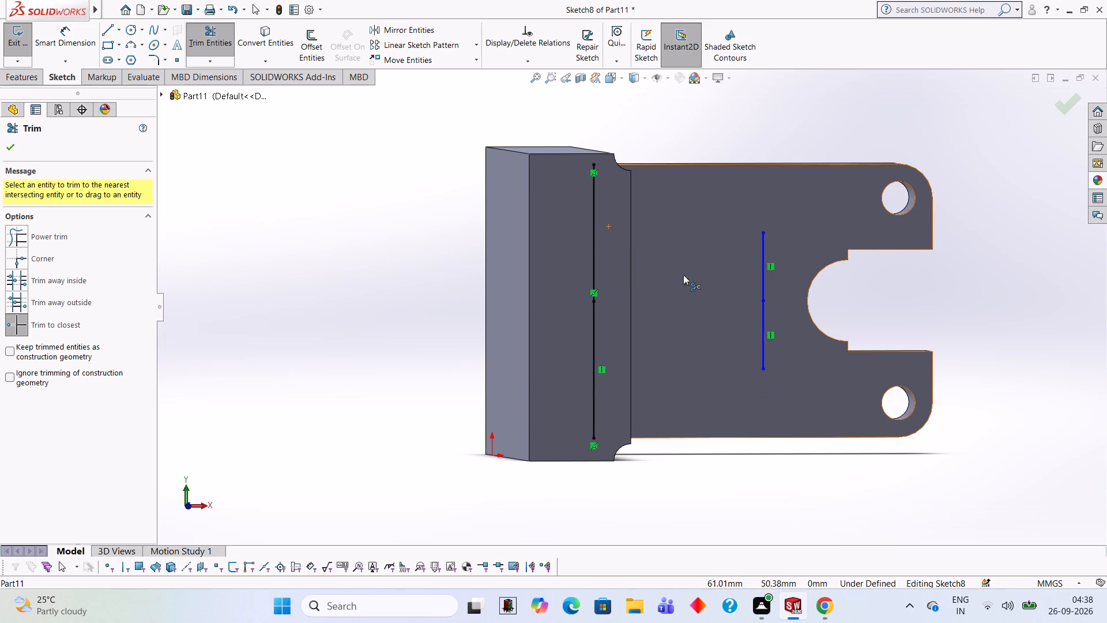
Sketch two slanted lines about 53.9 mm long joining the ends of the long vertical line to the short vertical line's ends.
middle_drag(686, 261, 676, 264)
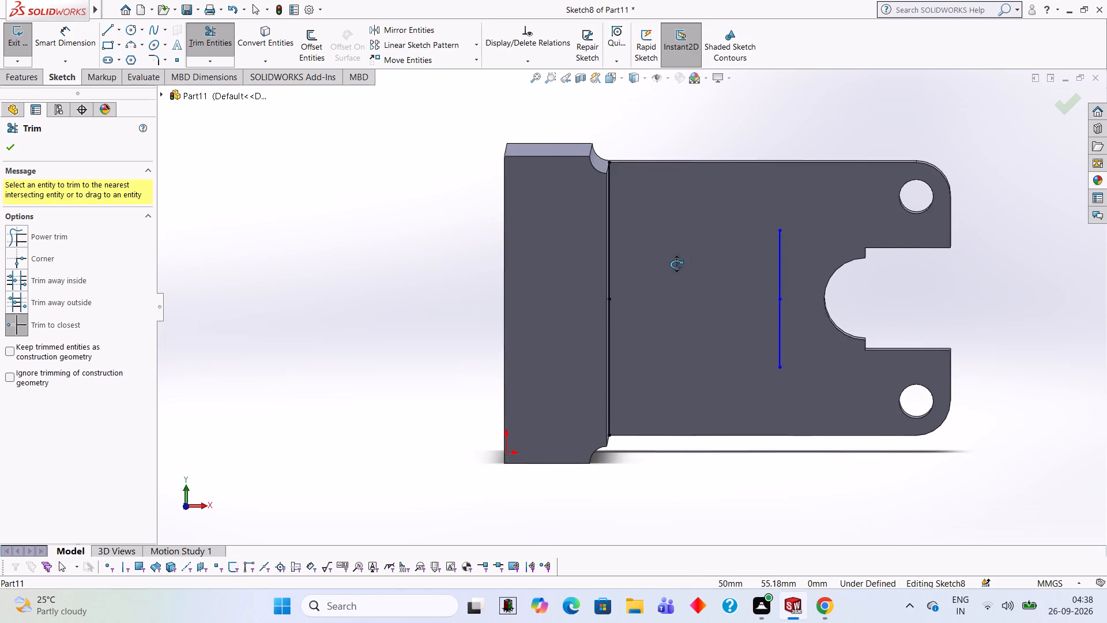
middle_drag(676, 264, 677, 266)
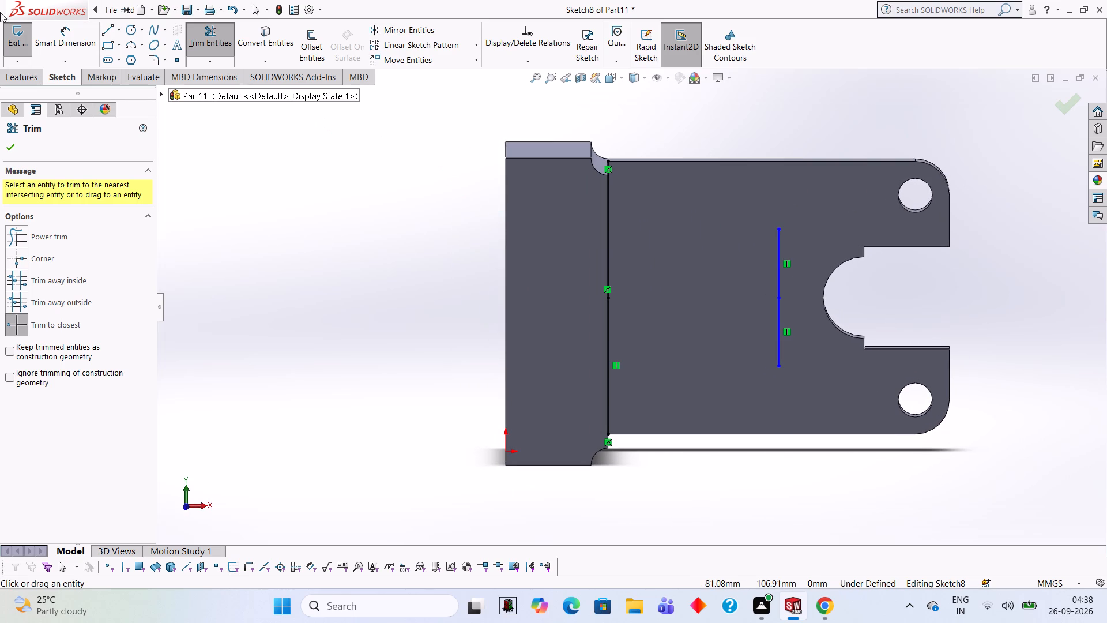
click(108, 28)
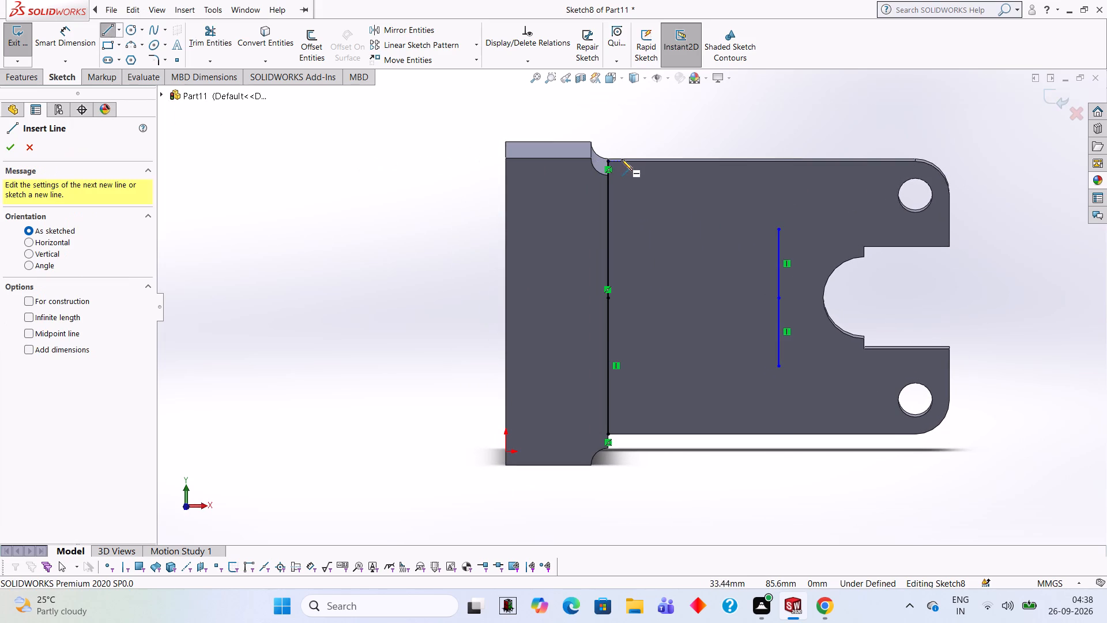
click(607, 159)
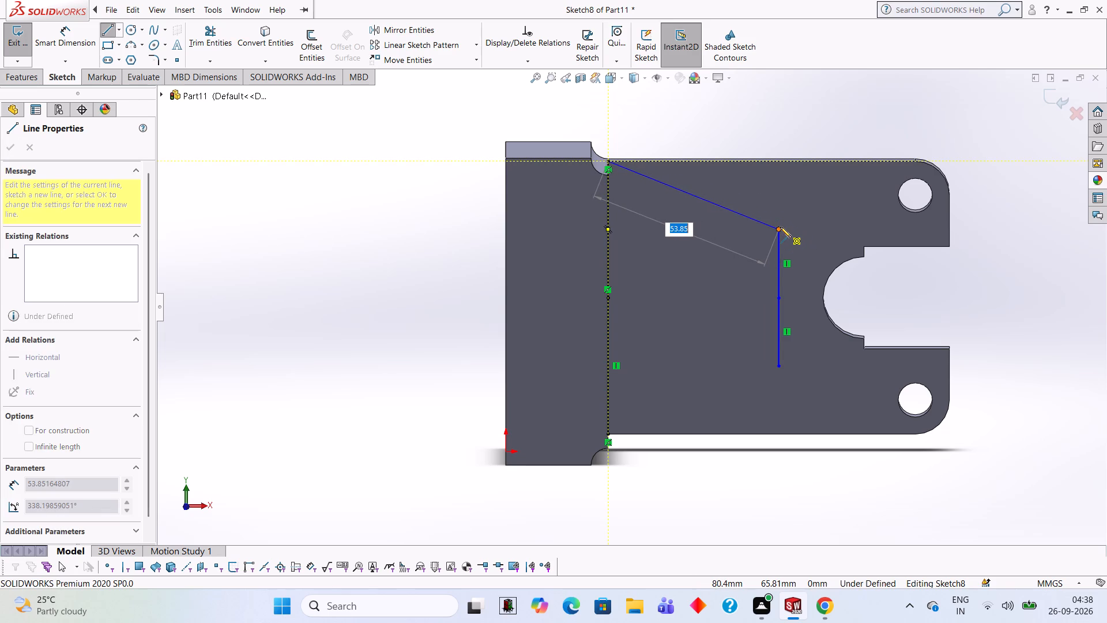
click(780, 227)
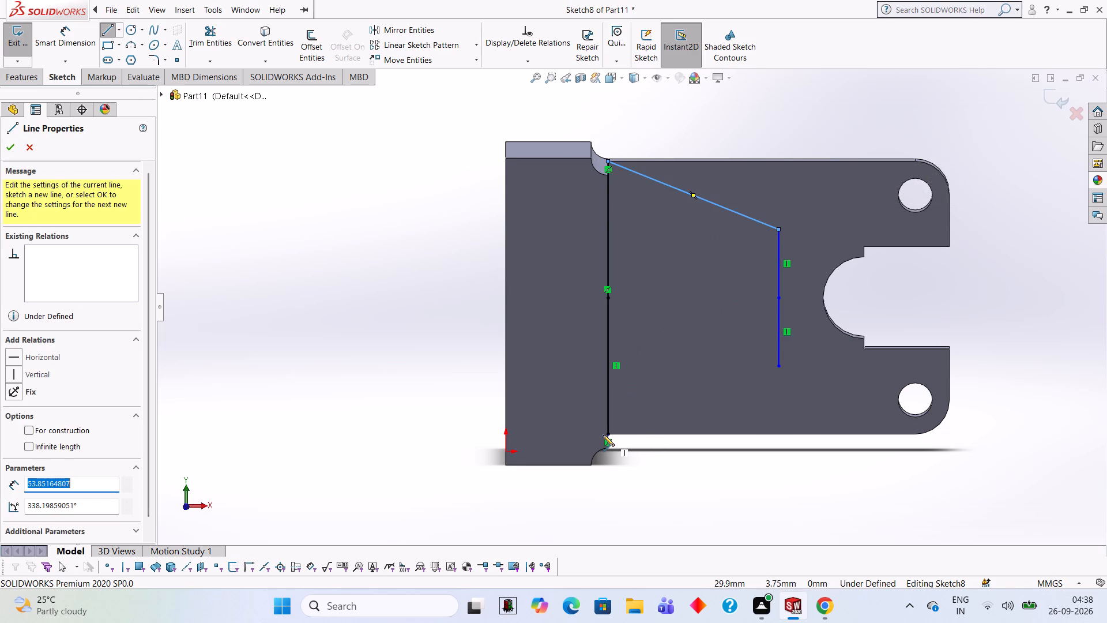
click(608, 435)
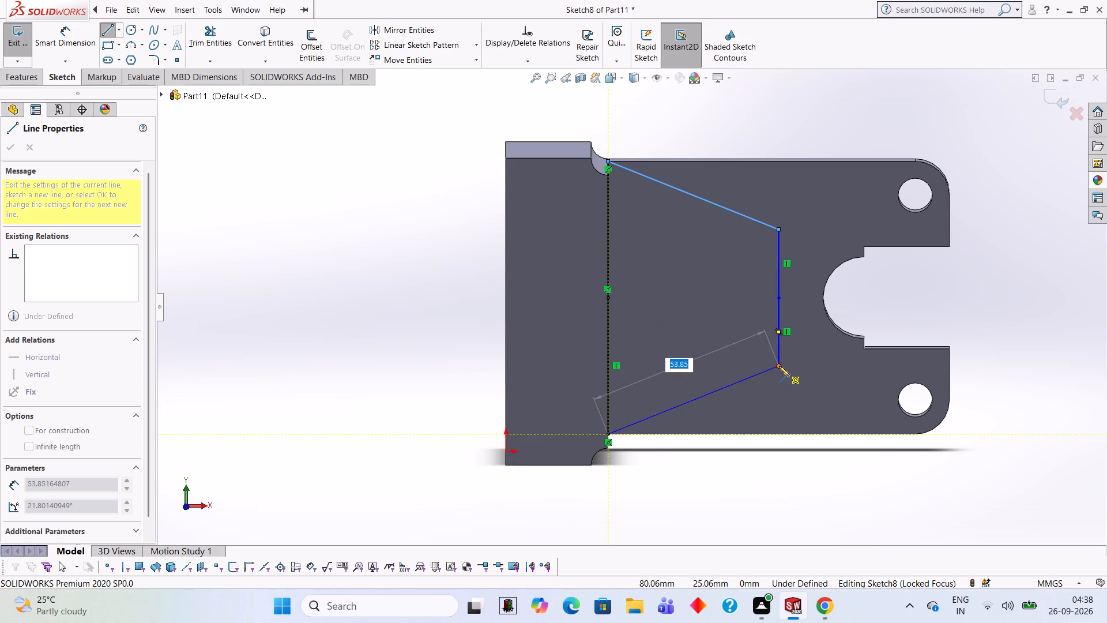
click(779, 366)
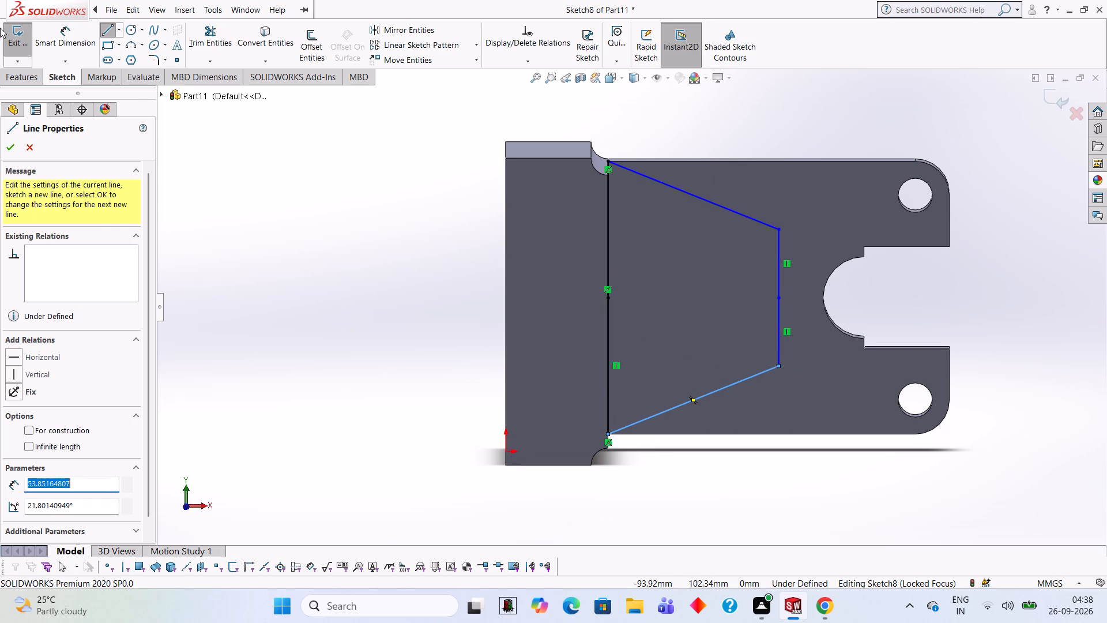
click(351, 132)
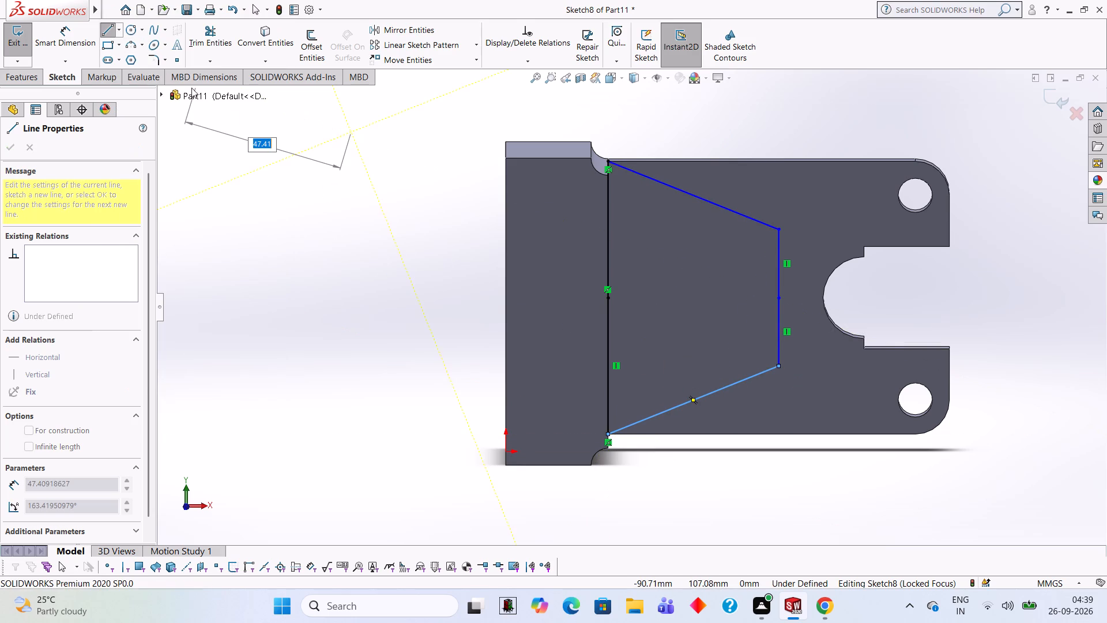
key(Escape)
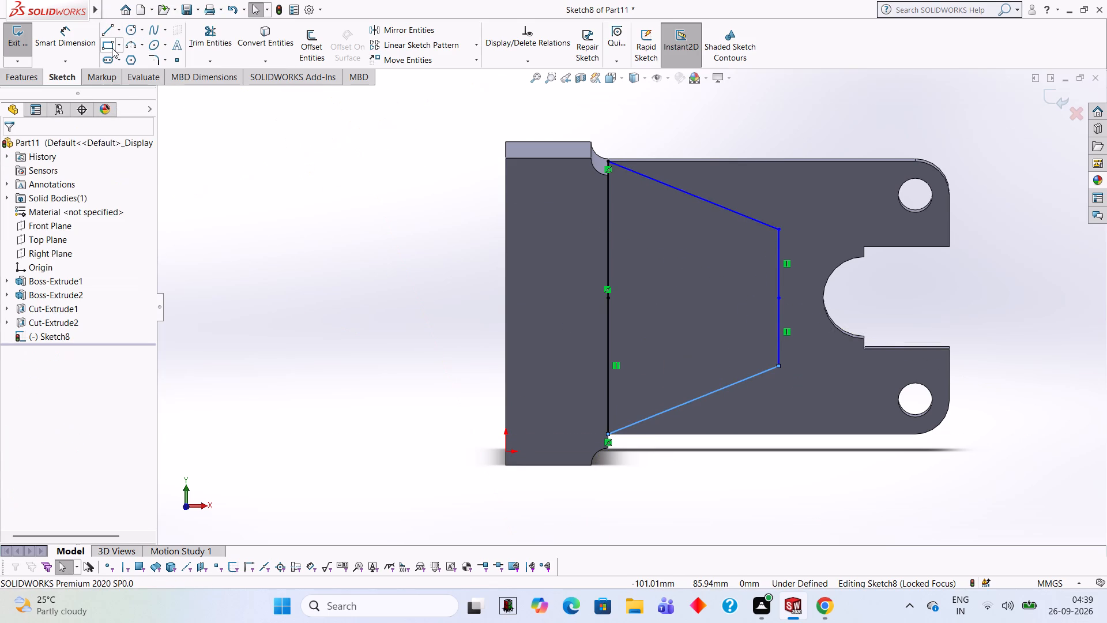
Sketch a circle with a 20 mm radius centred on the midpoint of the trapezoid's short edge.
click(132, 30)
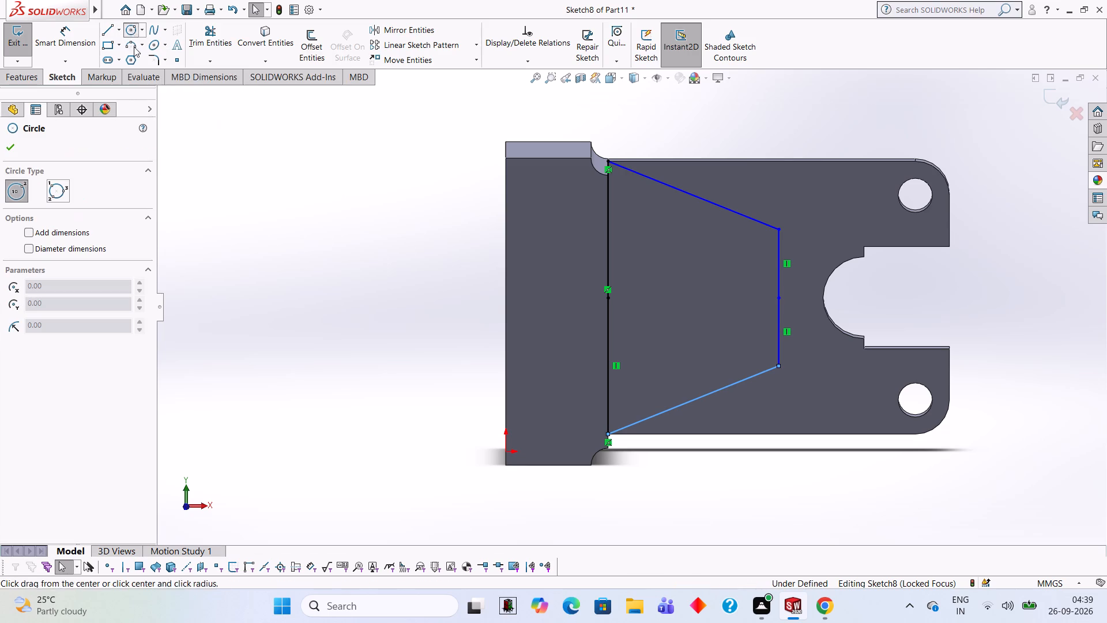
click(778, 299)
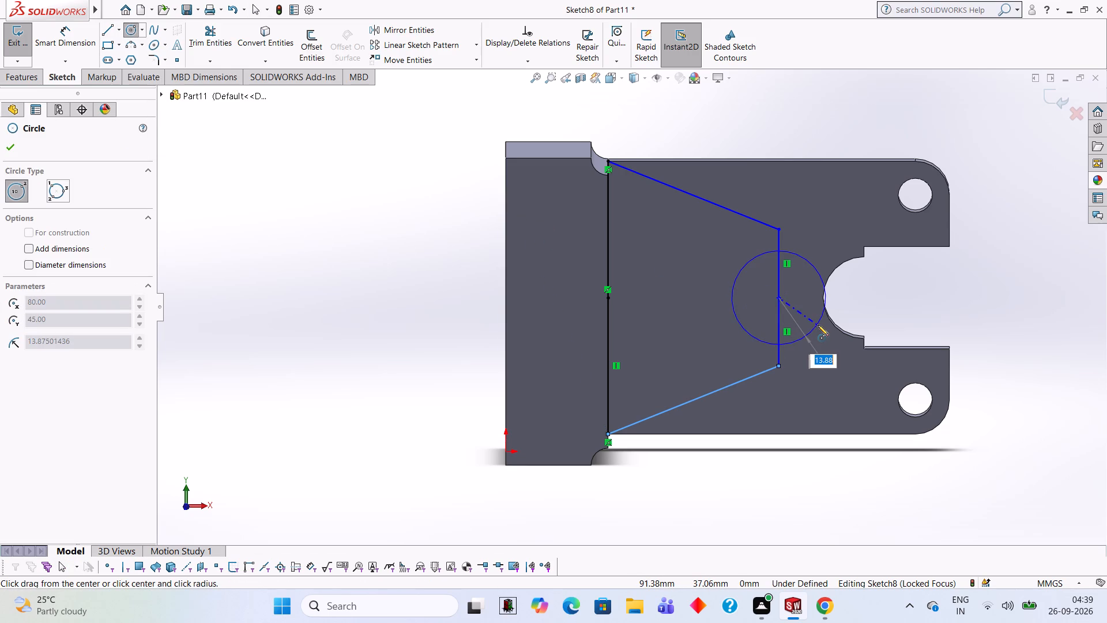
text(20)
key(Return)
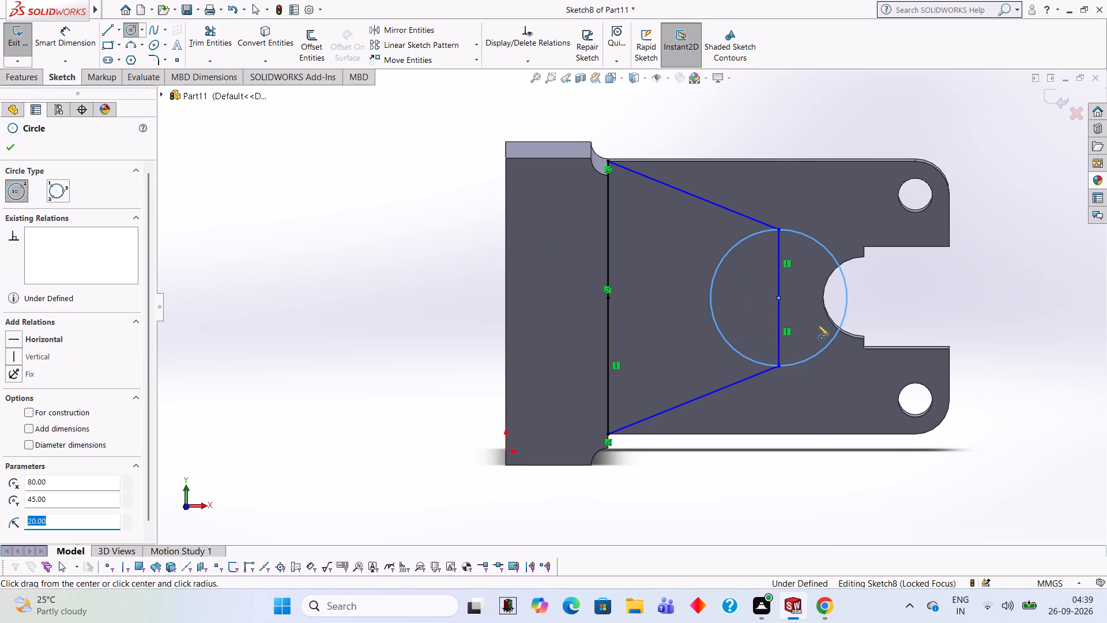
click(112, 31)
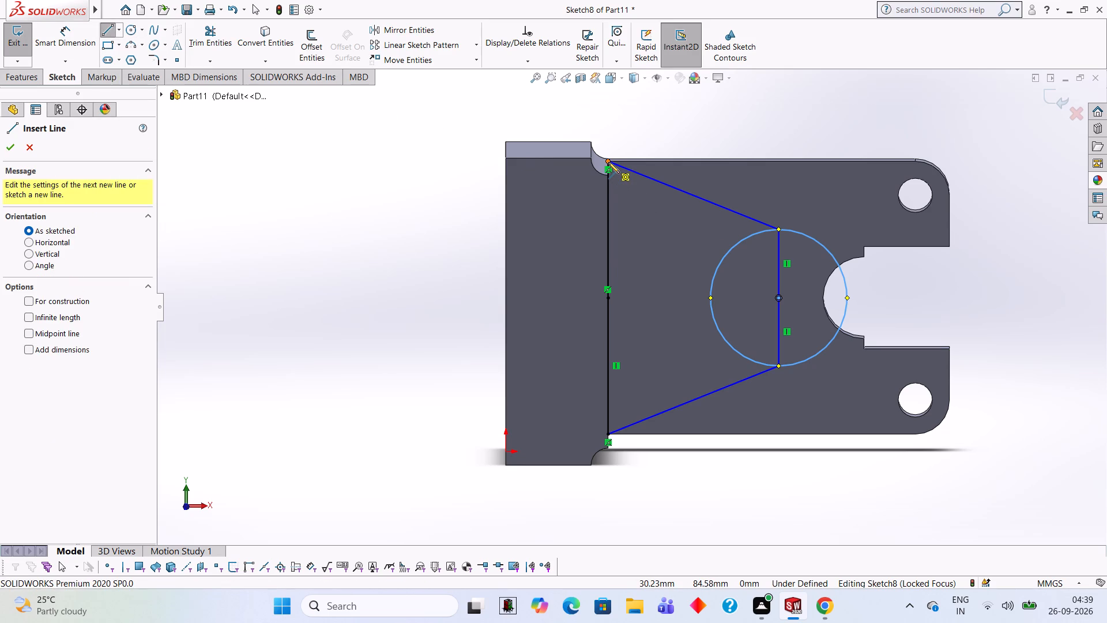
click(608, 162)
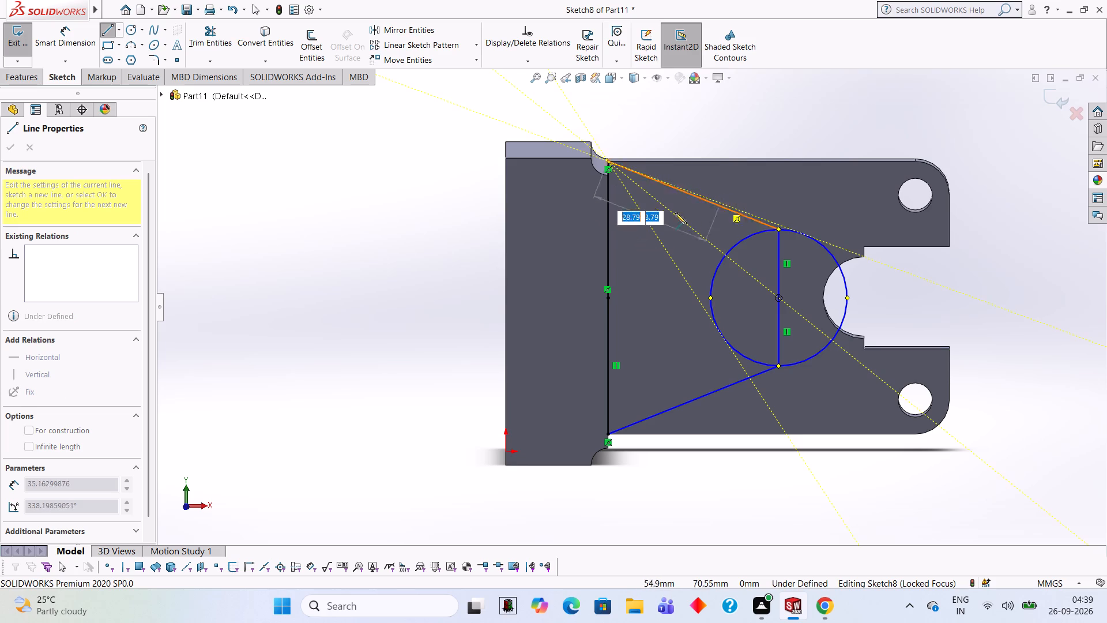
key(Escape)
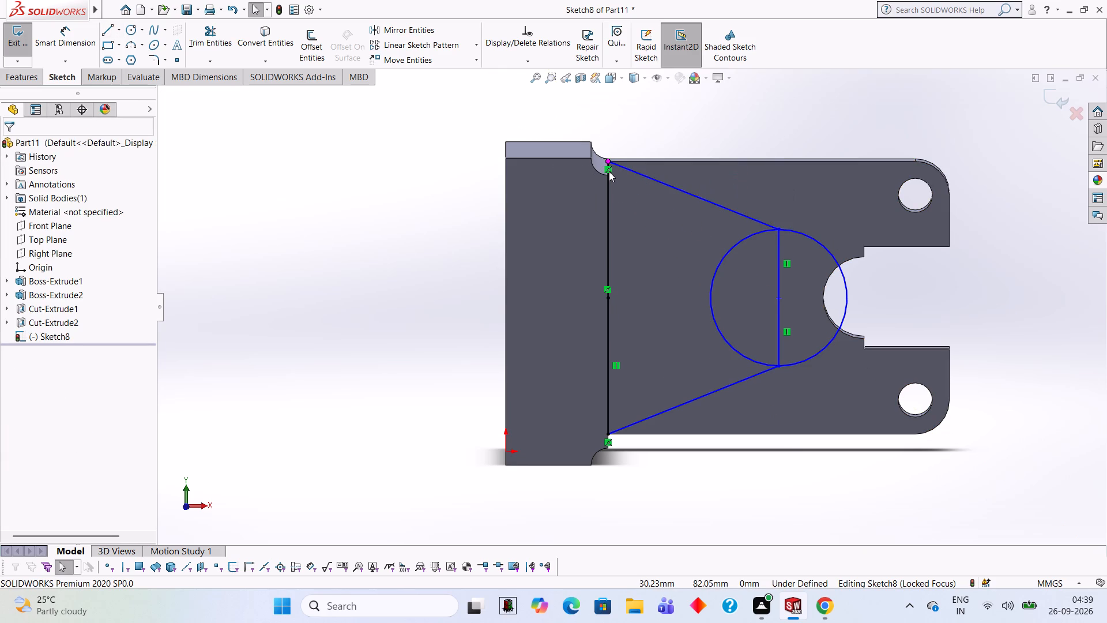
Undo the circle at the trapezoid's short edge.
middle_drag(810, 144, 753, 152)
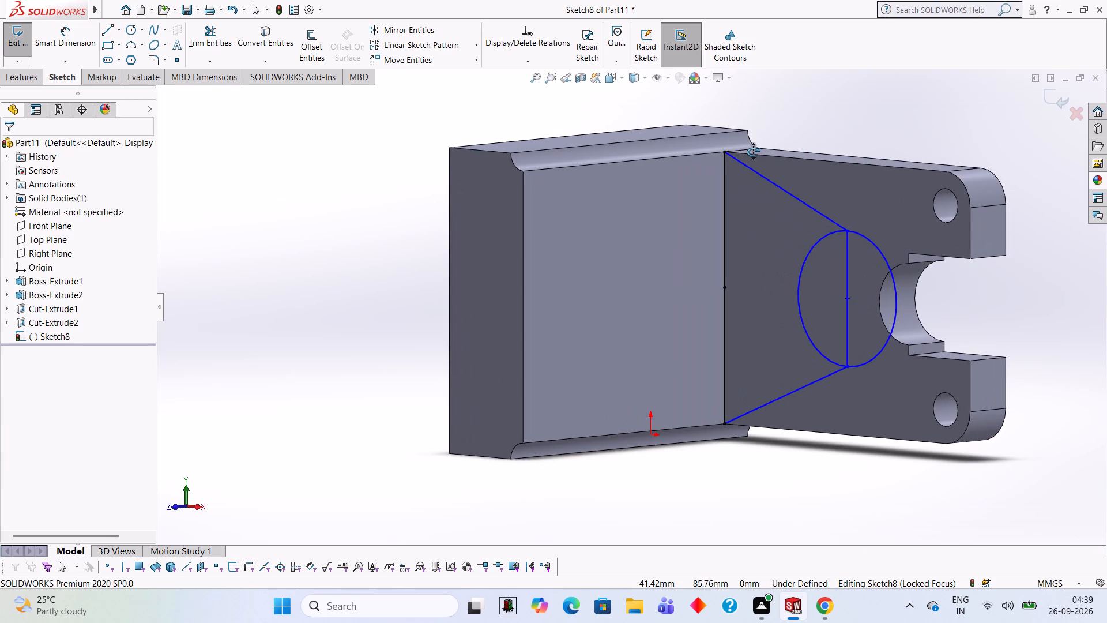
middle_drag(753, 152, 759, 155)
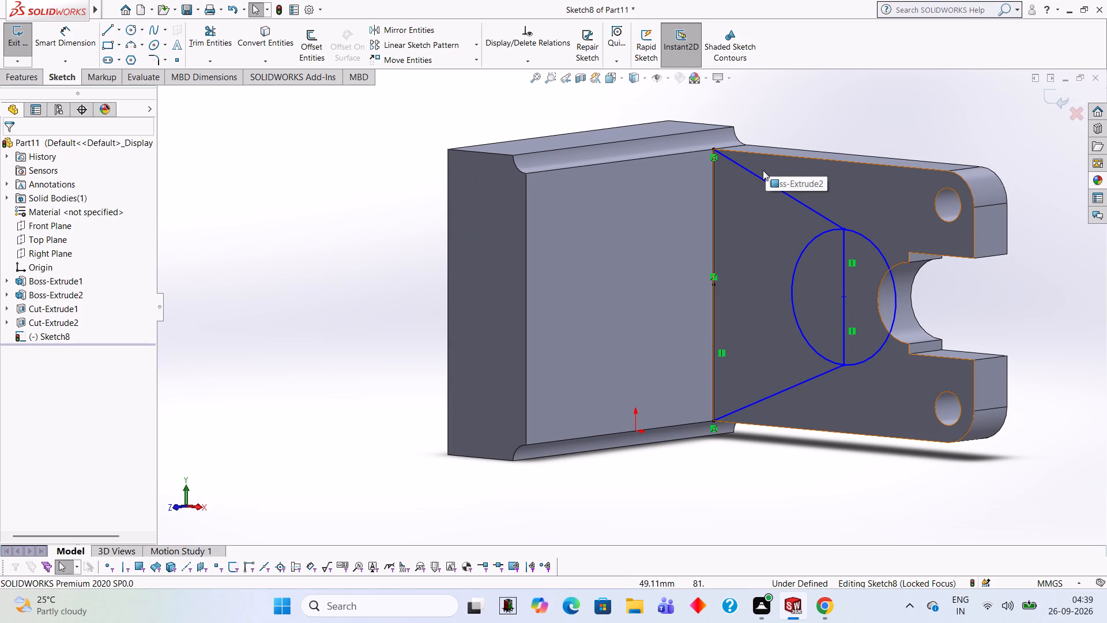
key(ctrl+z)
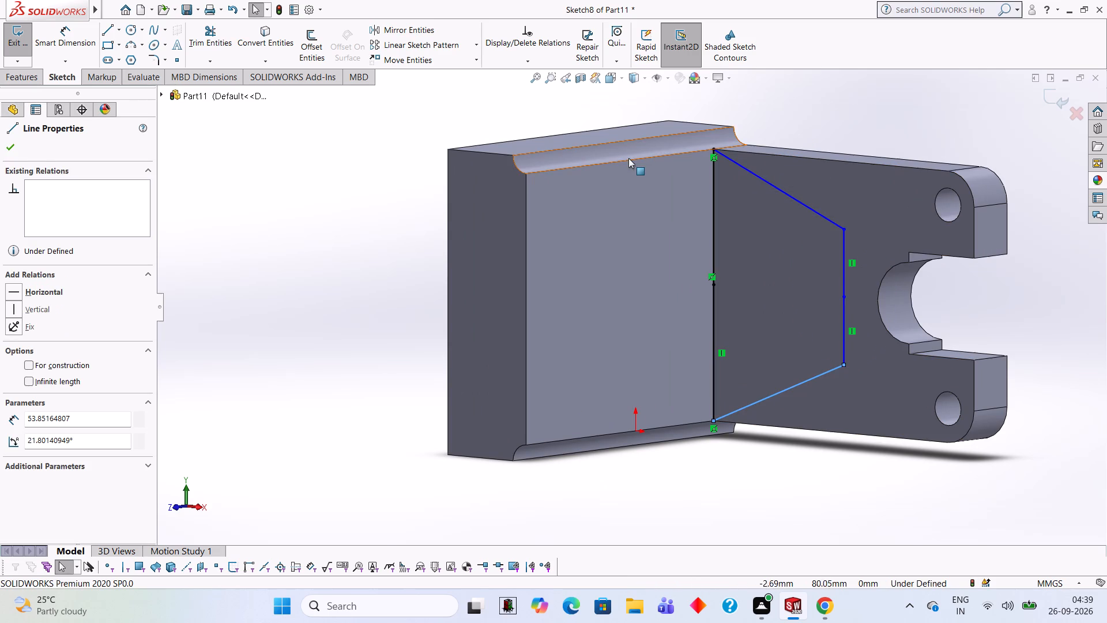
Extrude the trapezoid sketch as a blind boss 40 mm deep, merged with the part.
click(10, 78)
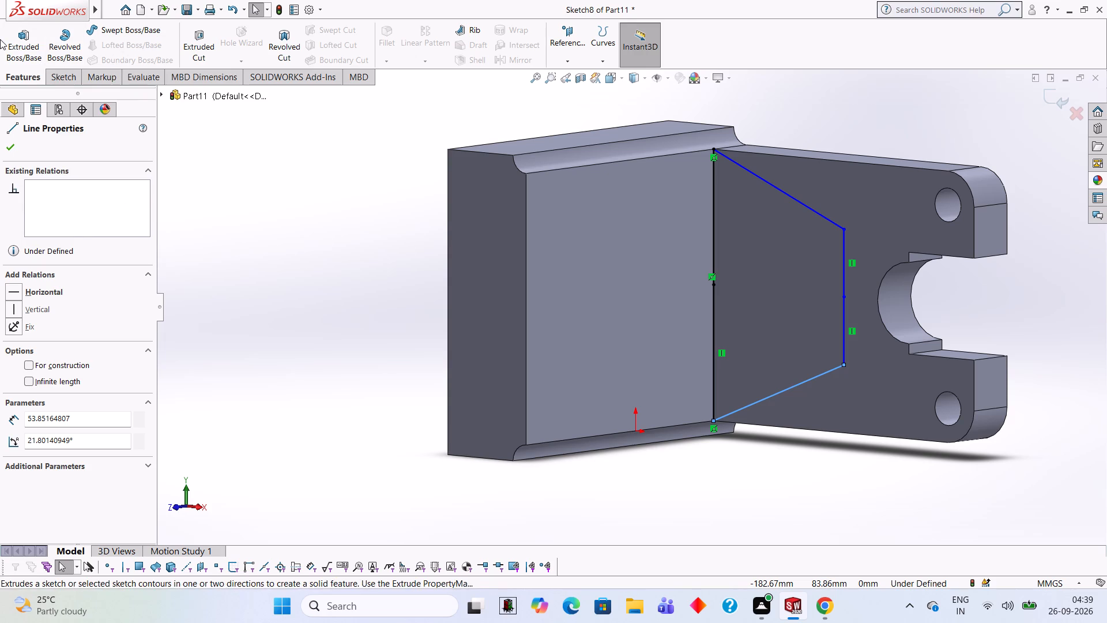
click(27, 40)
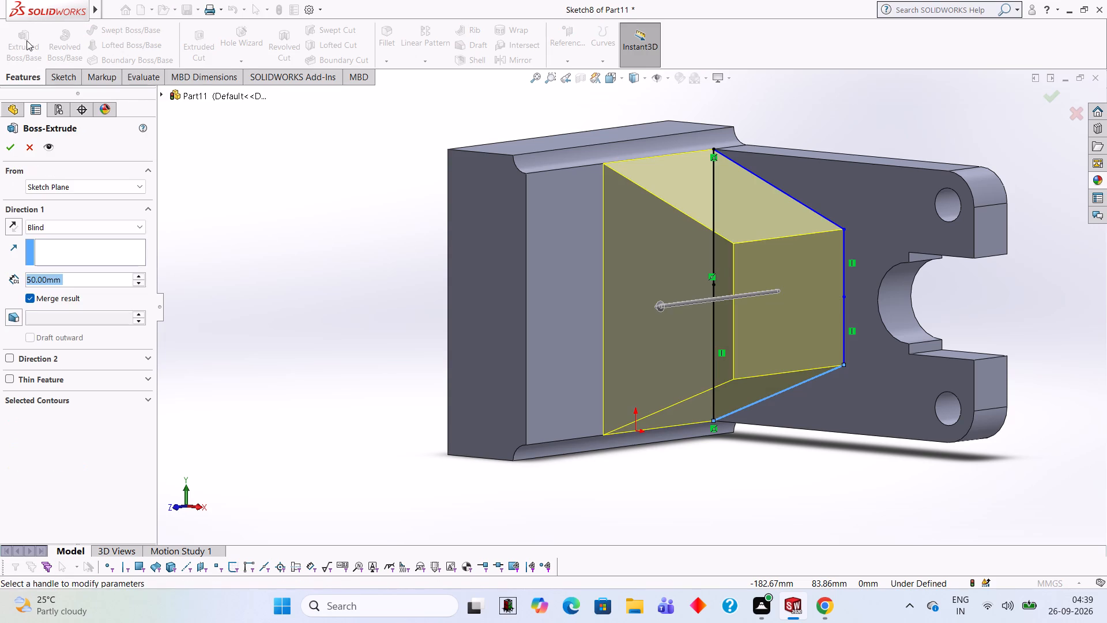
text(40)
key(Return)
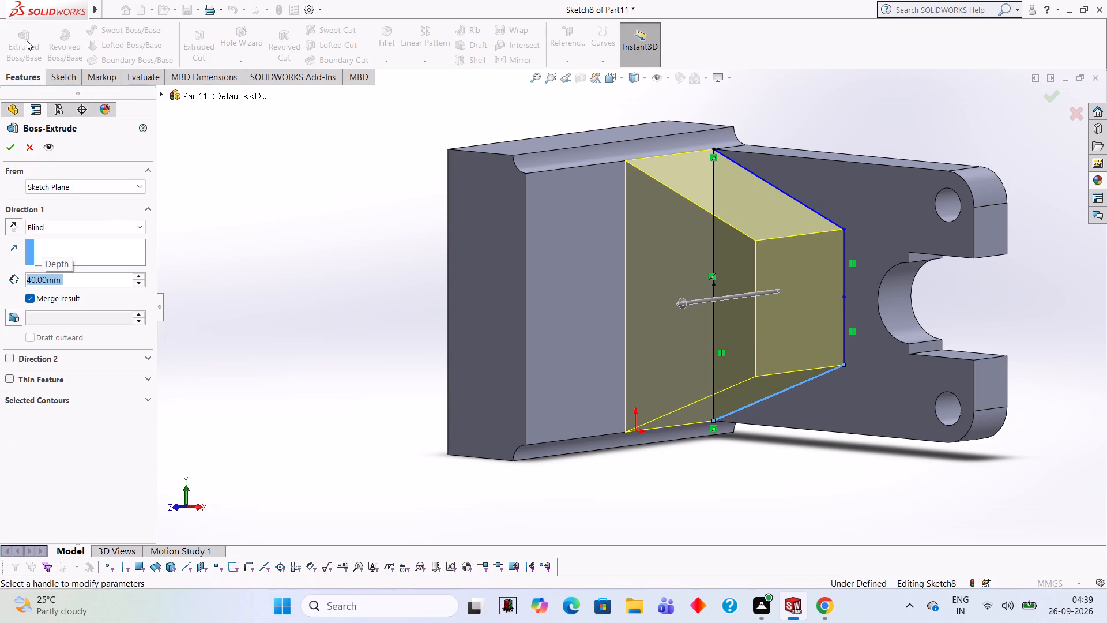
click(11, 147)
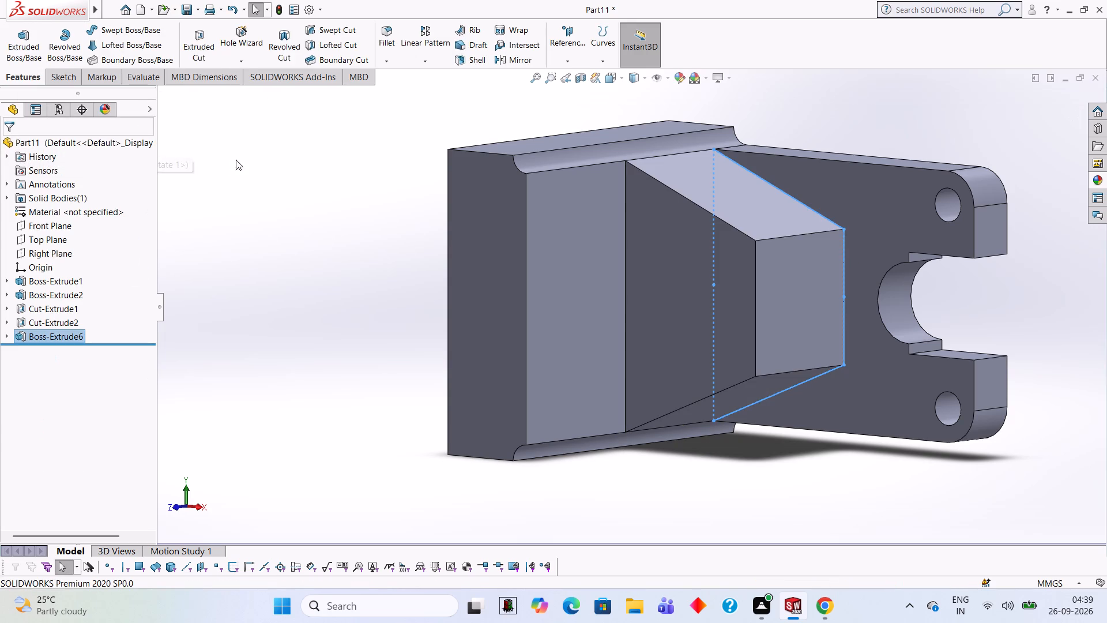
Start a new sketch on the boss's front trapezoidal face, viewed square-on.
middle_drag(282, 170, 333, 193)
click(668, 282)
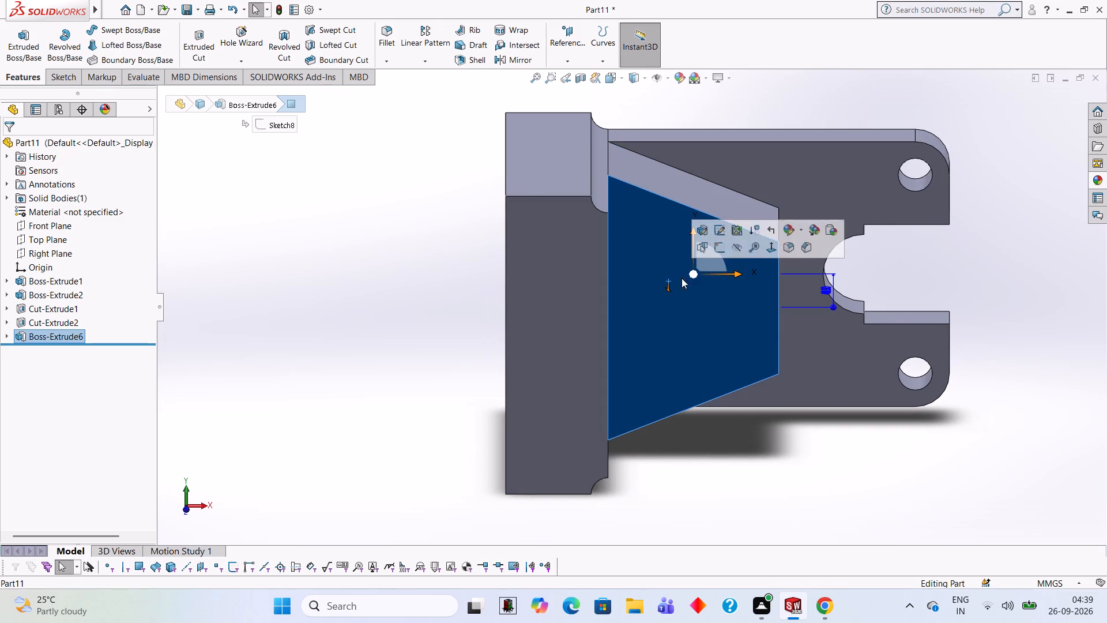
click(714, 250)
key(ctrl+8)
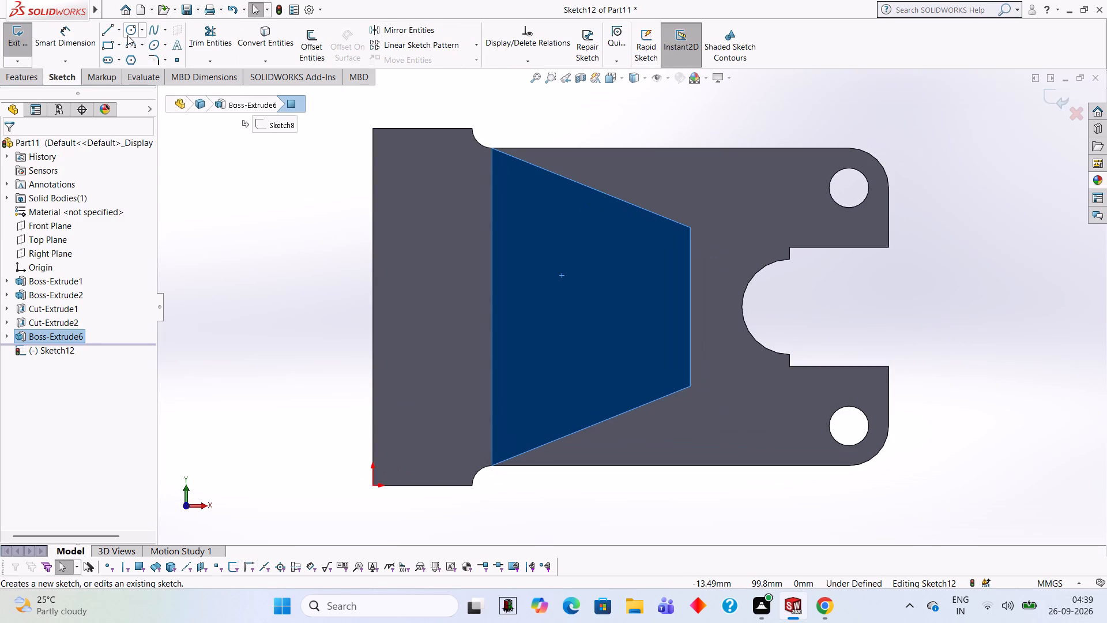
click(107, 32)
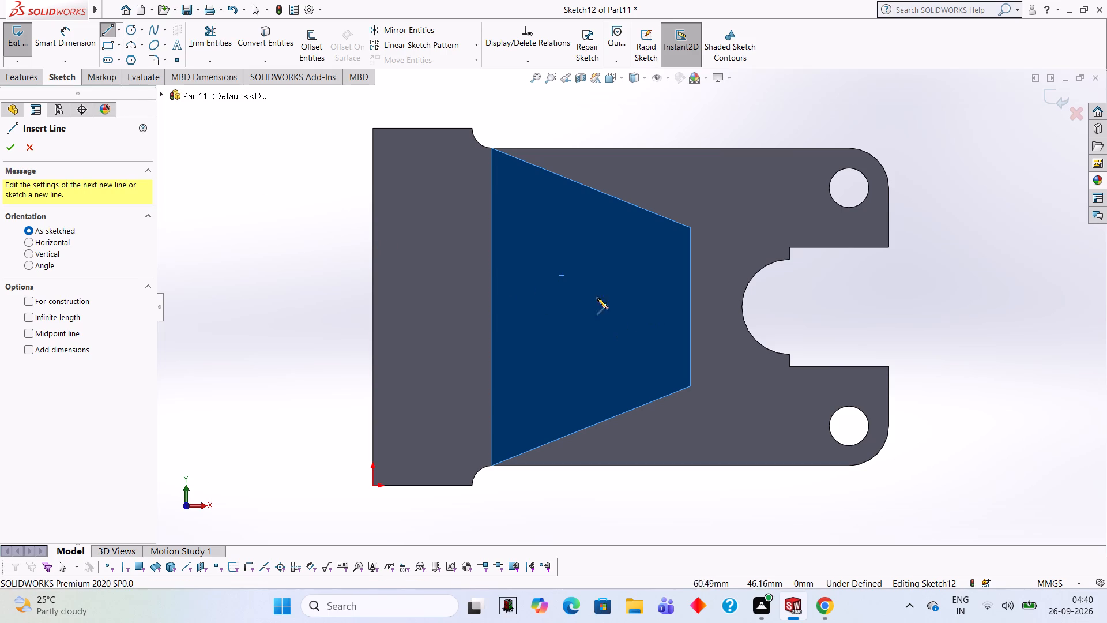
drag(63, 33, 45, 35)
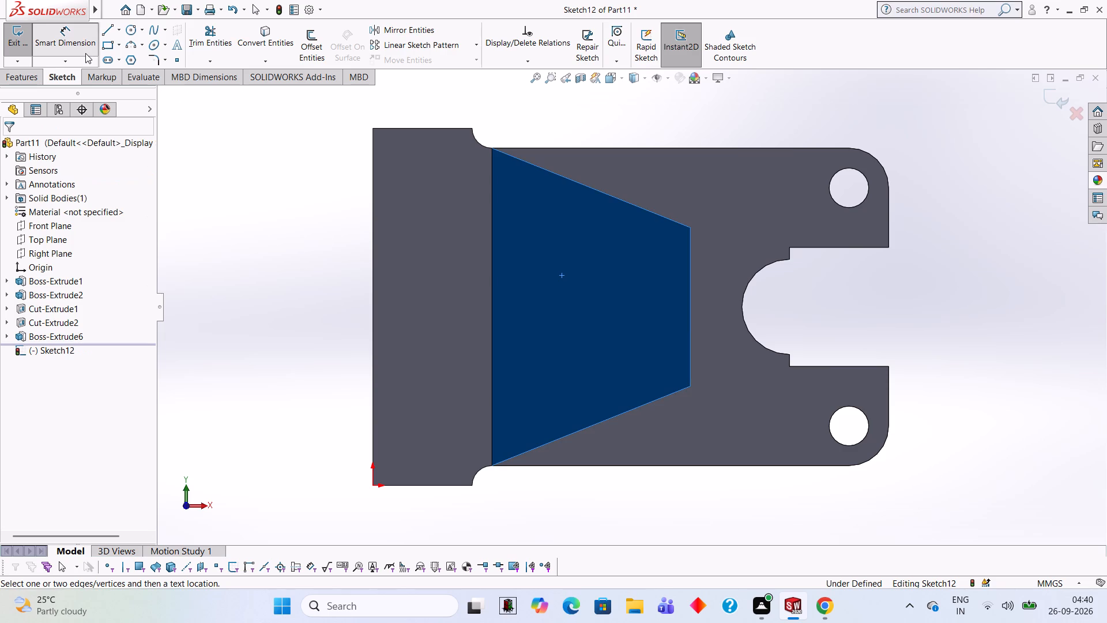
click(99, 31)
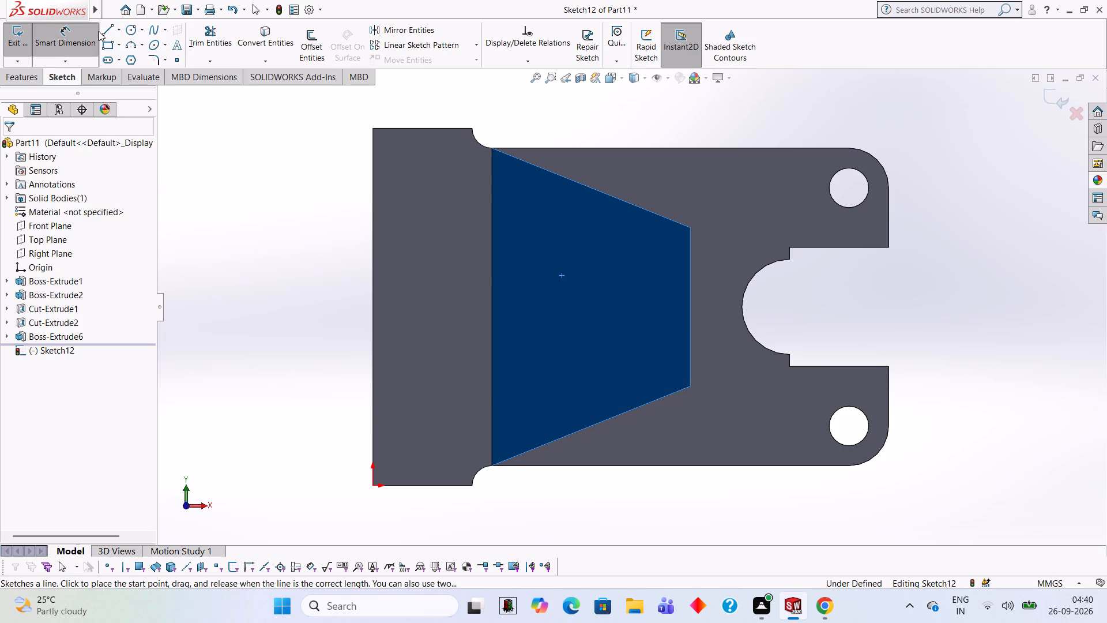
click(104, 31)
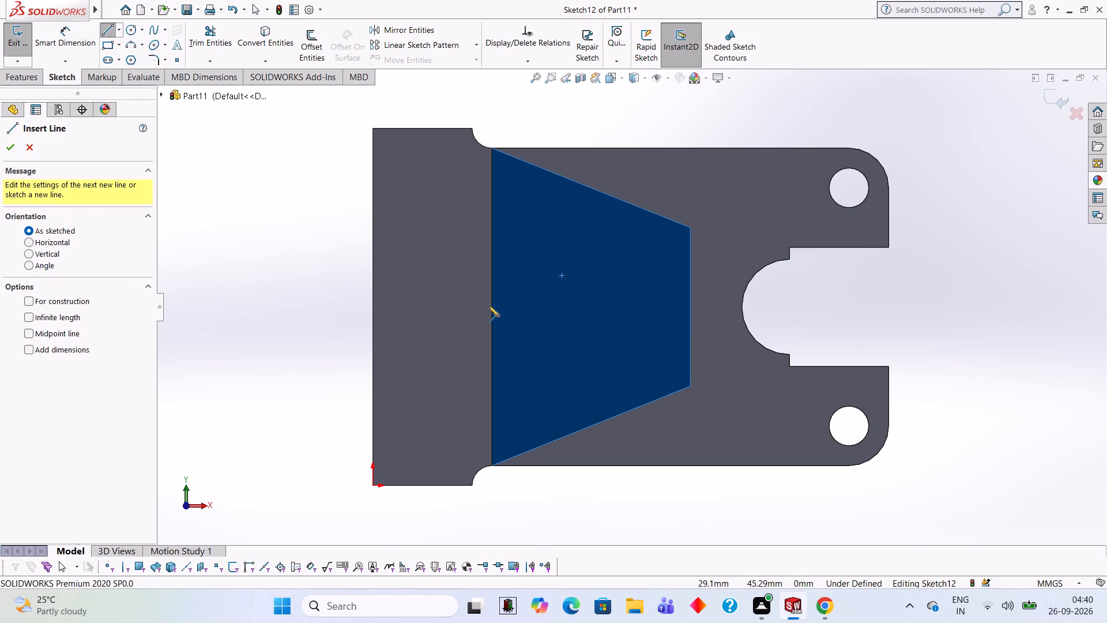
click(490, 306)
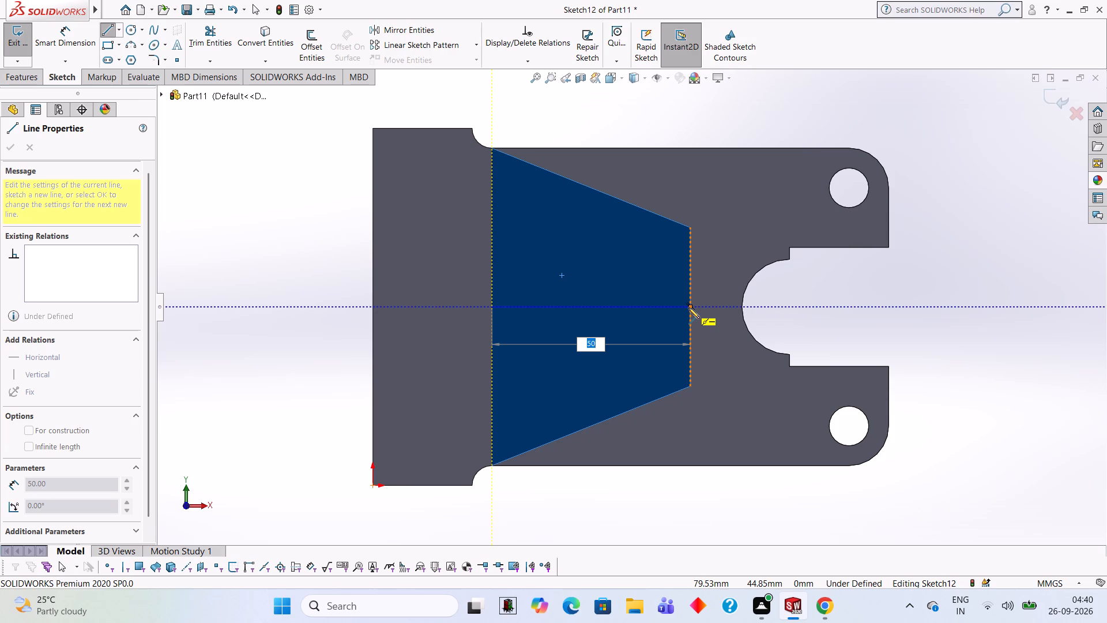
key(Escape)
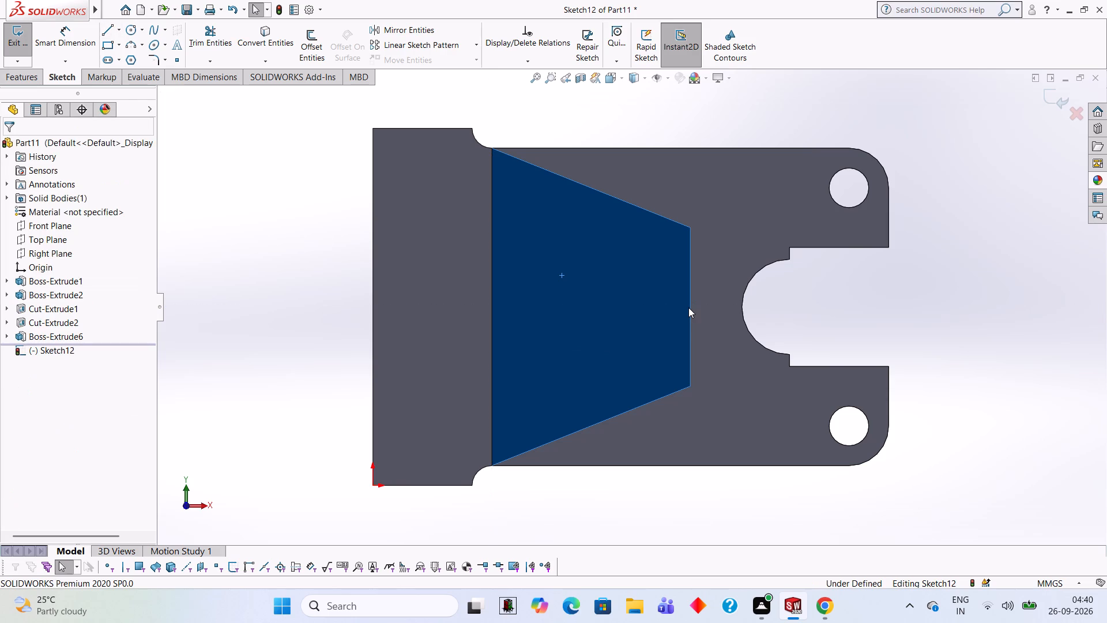
Undo the new sketch on the boss's face and the trapezoid's boss extrusion, returning to the open trapezoid sketch.
key(ctrl+z)
key(ctrl+z)
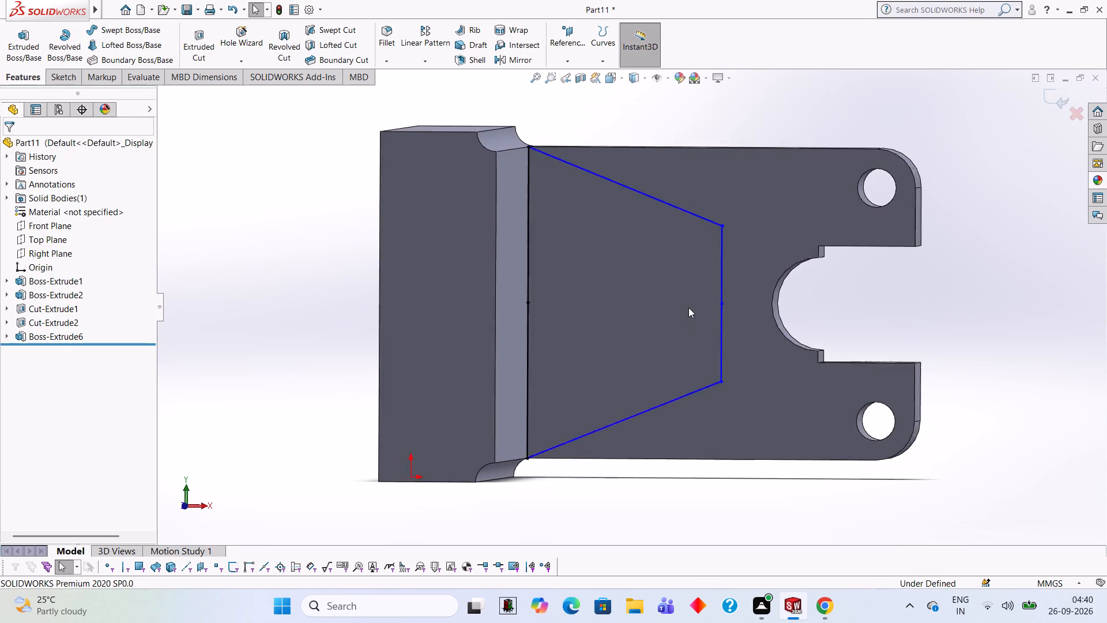
middle_drag(674, 255, 711, 260)
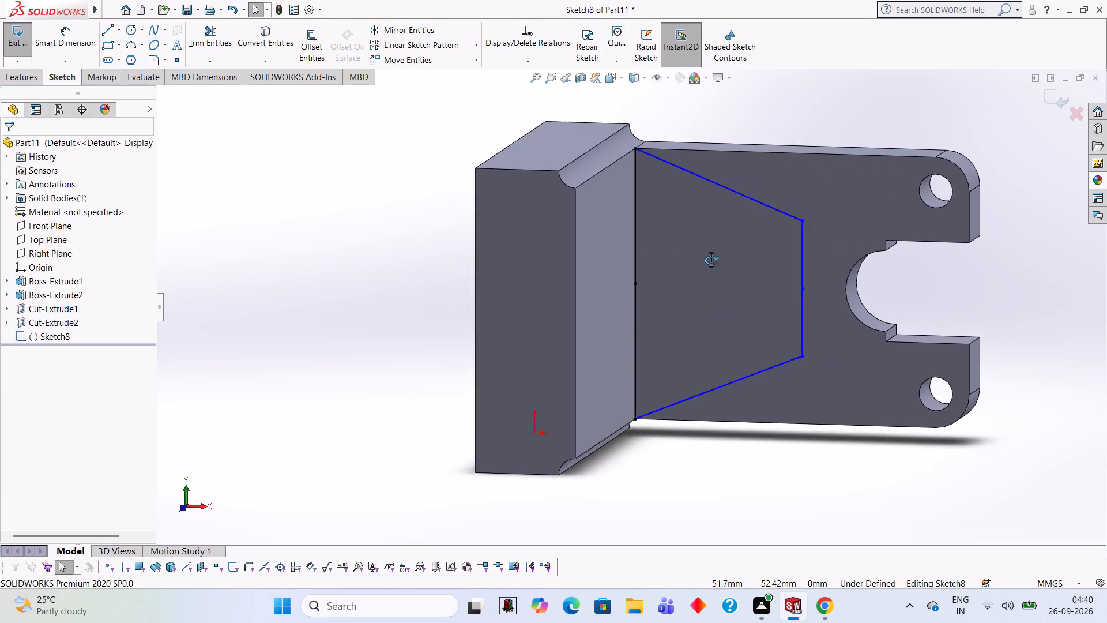
middle_drag(711, 260, 720, 246)
Undo the previous line edits in the trapezoid sketch one after another.
key(ctrl+z)
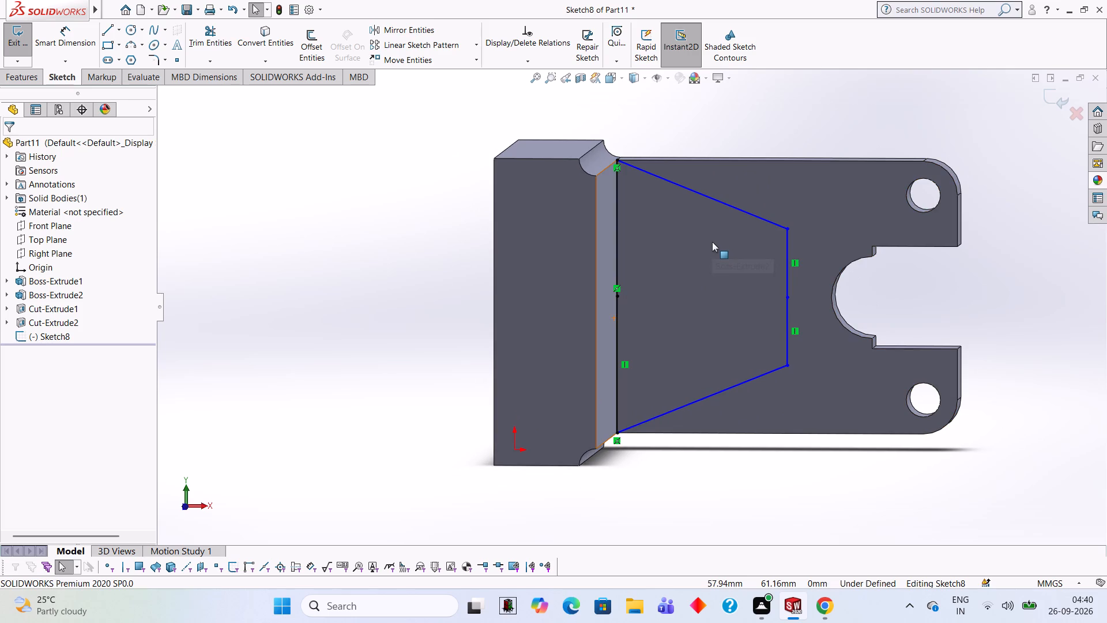
key(ctrl+z)
key(ctrl+z)
key(ctrl+z)
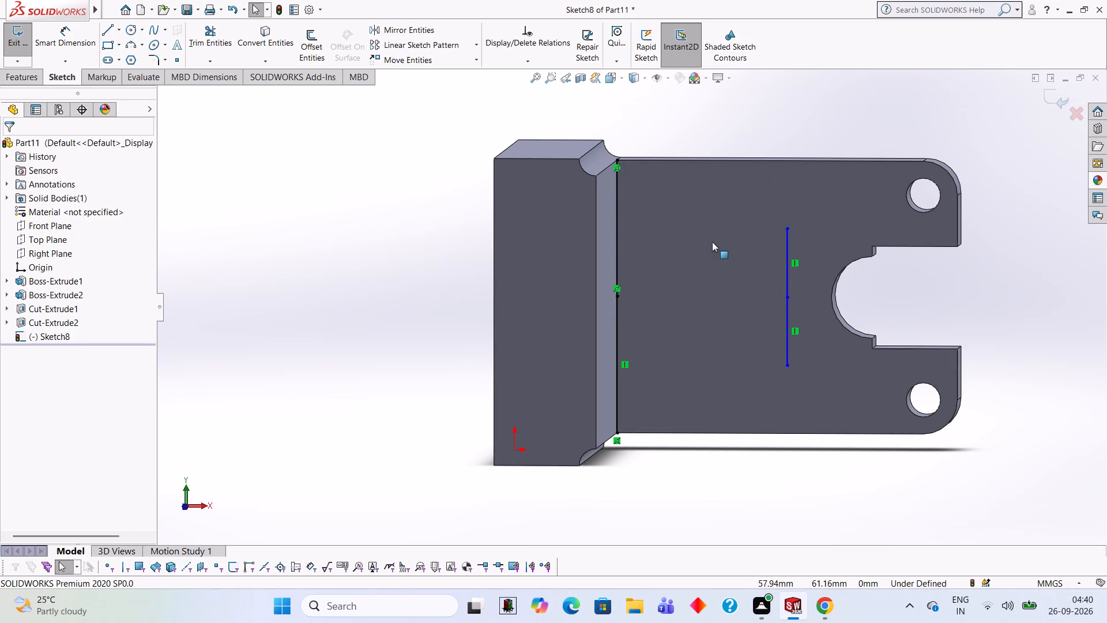
key(ctrl+z)
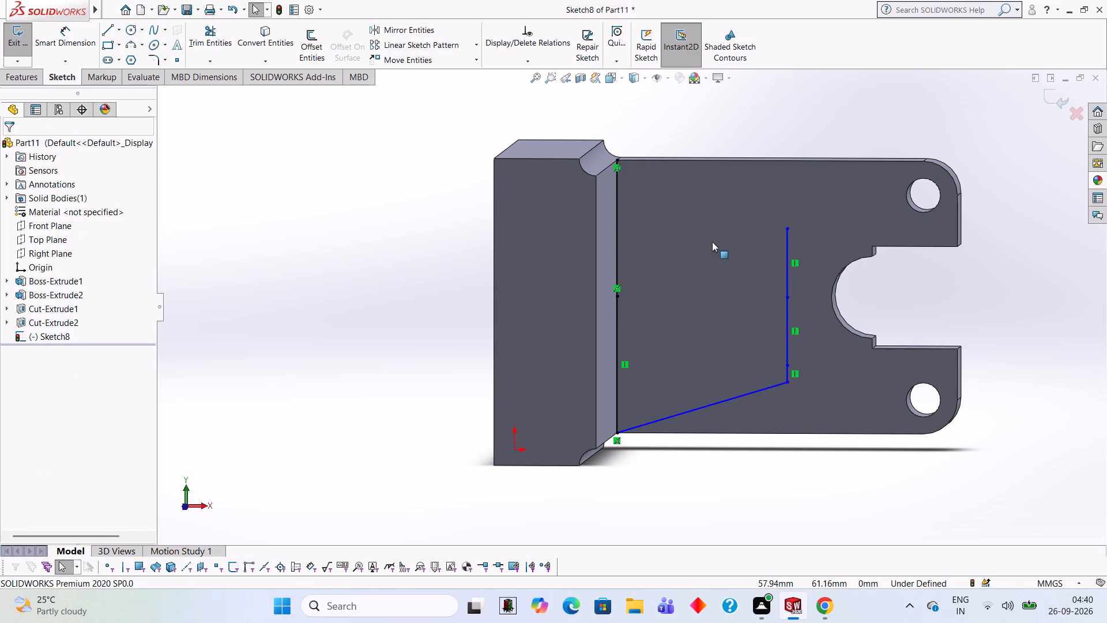
key(ctrl+z)
key(ctrl+z)
key(ctrl+z)
key(ctrl+z)
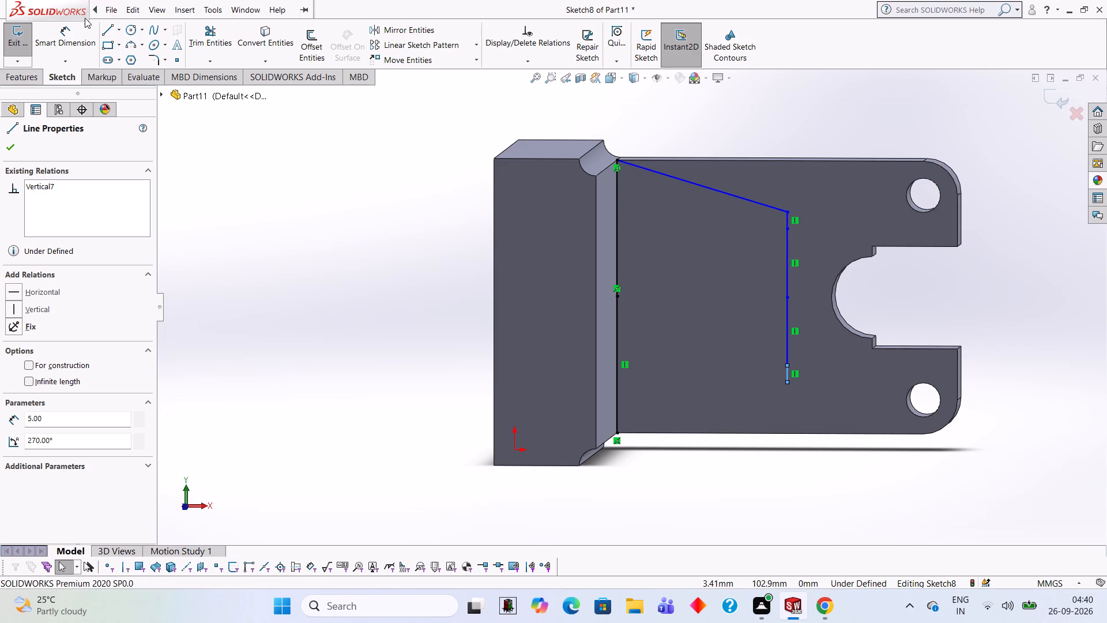
Trim away all remaining lines of the old trapezoid sketch, including the long edge beside the block.
click(217, 42)
click(732, 193)
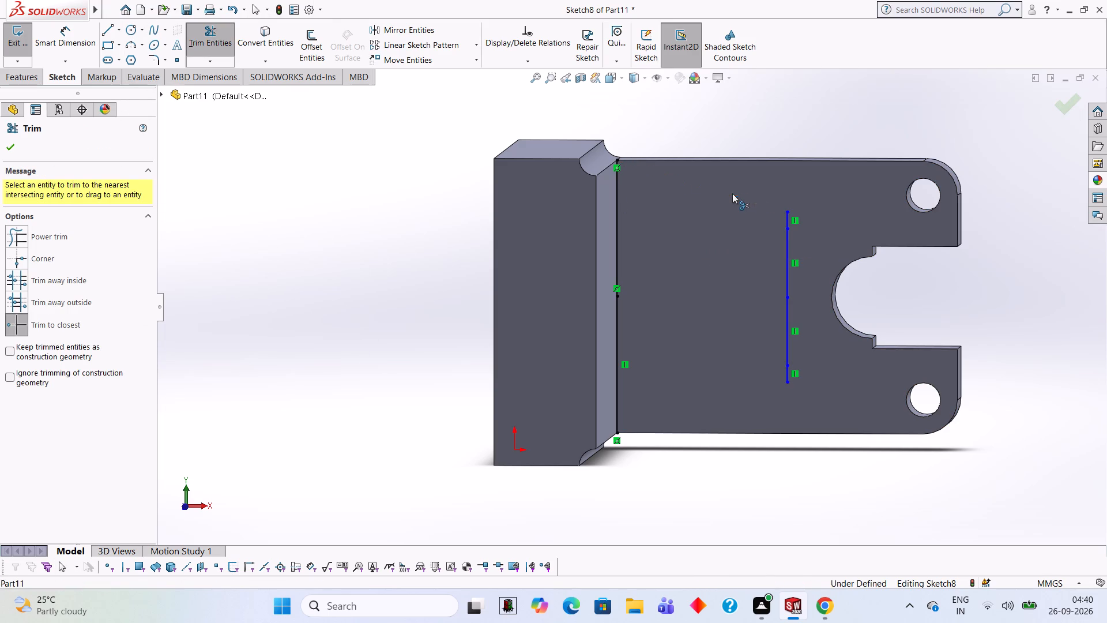
click(786, 223)
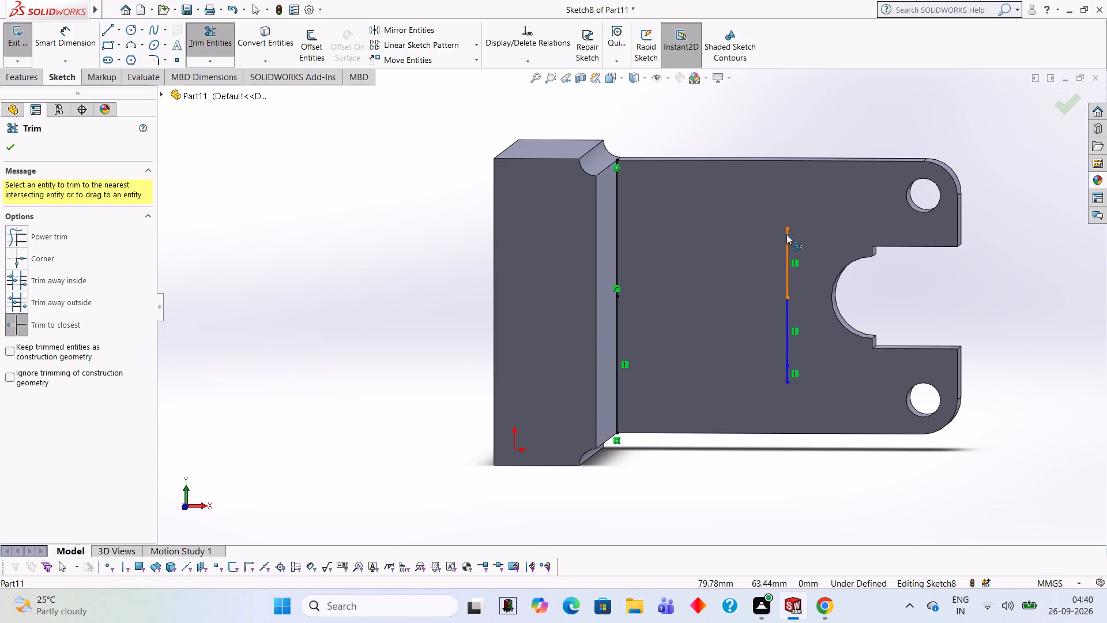
click(788, 241)
click(788, 313)
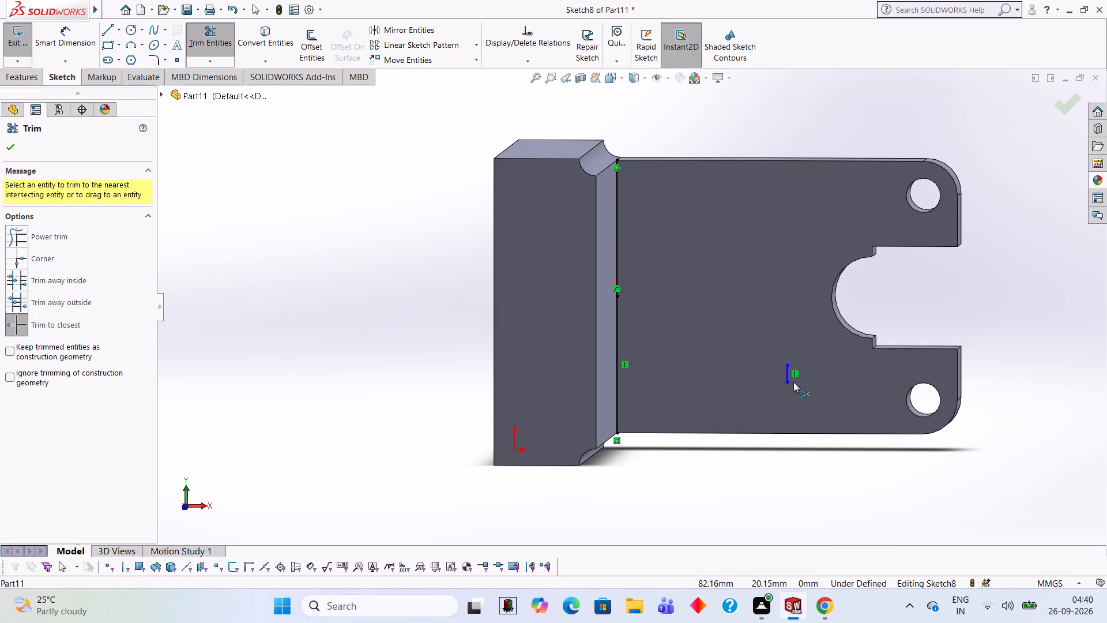
click(786, 376)
middle_drag(683, 135, 696, 136)
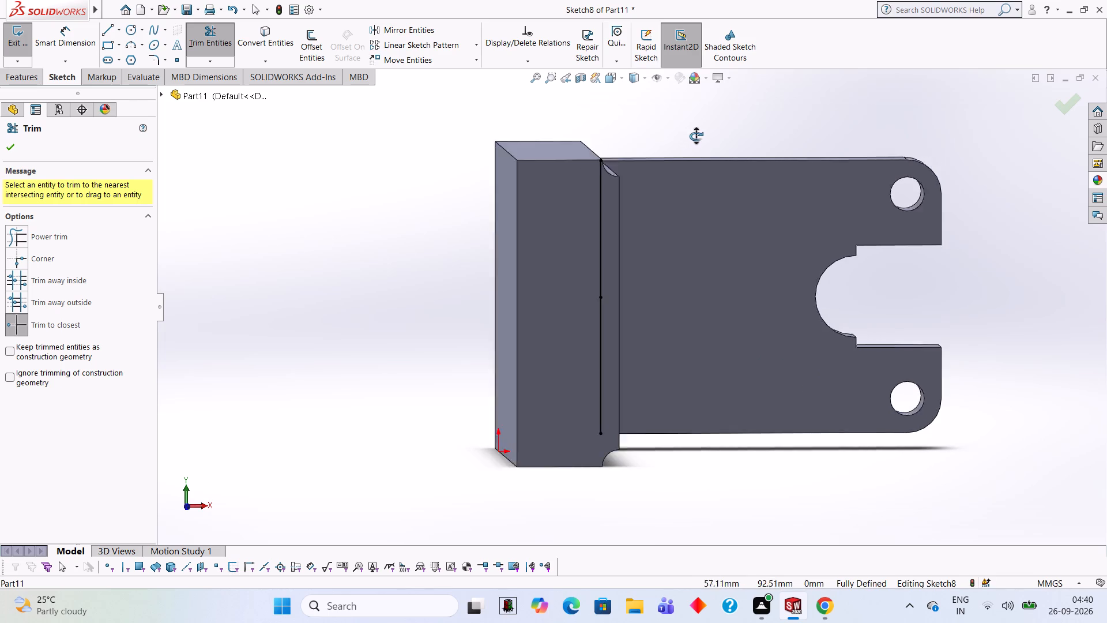
middle_drag(696, 136, 687, 127)
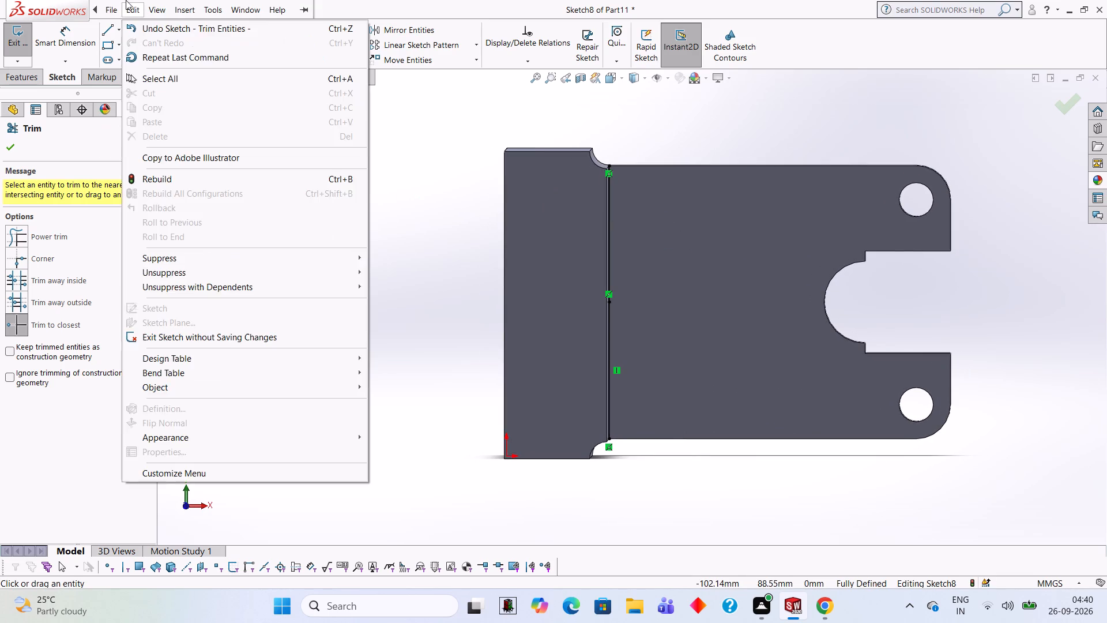
click(101, 26)
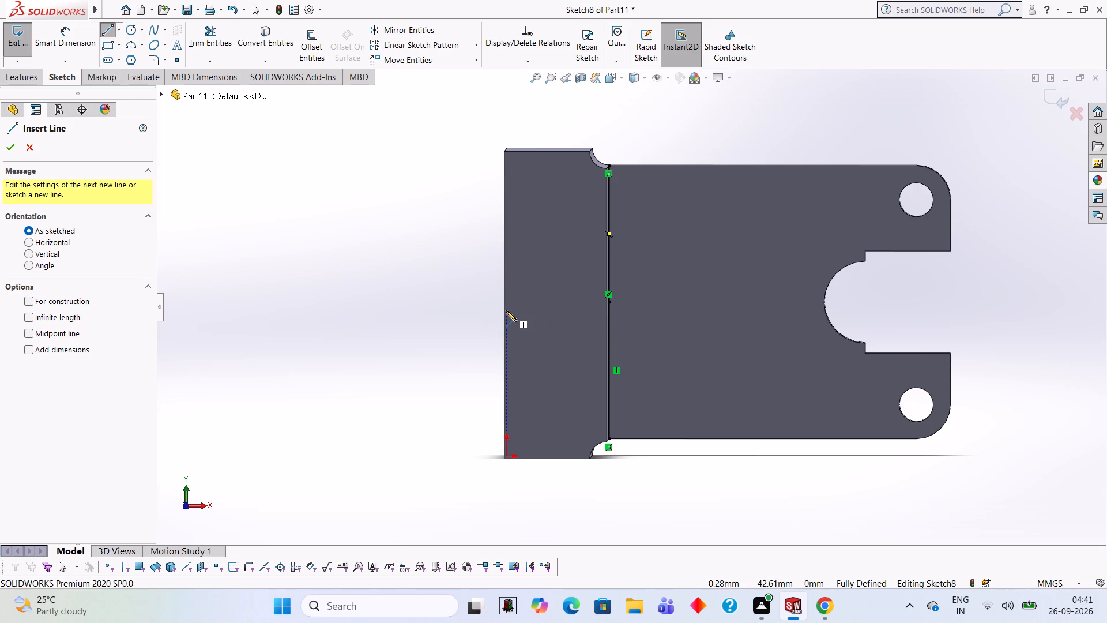
key(Escape)
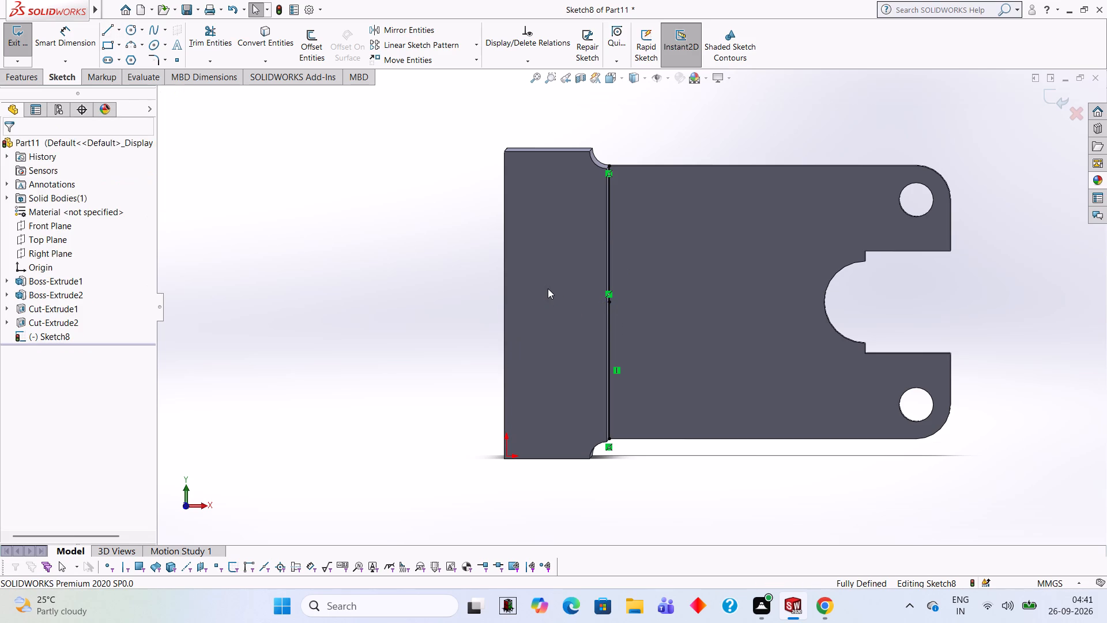
click(215, 50)
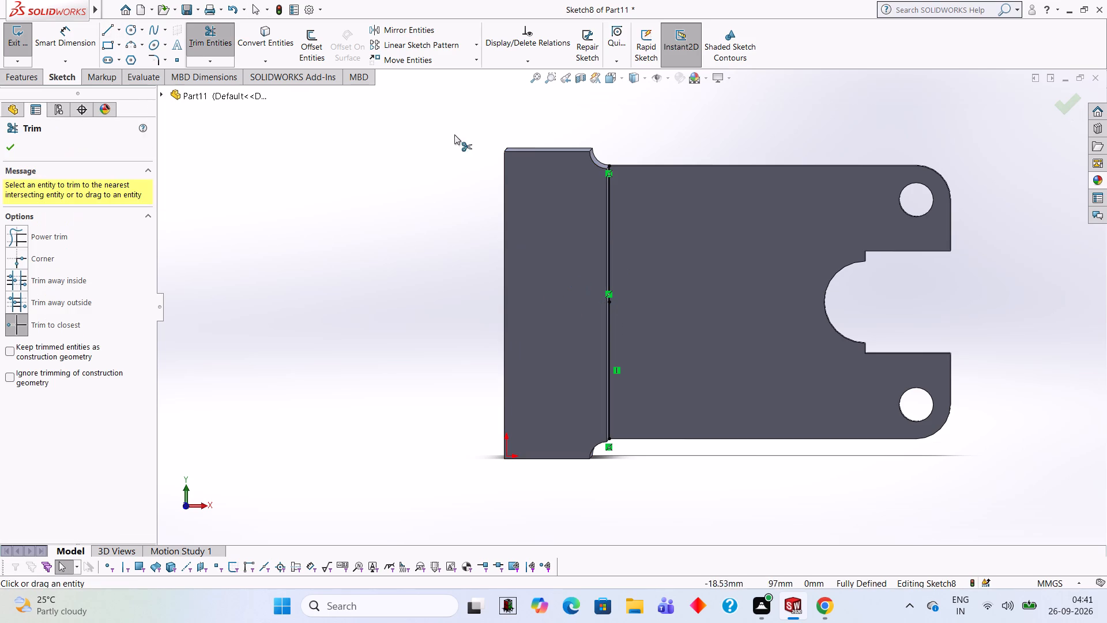
click(607, 219)
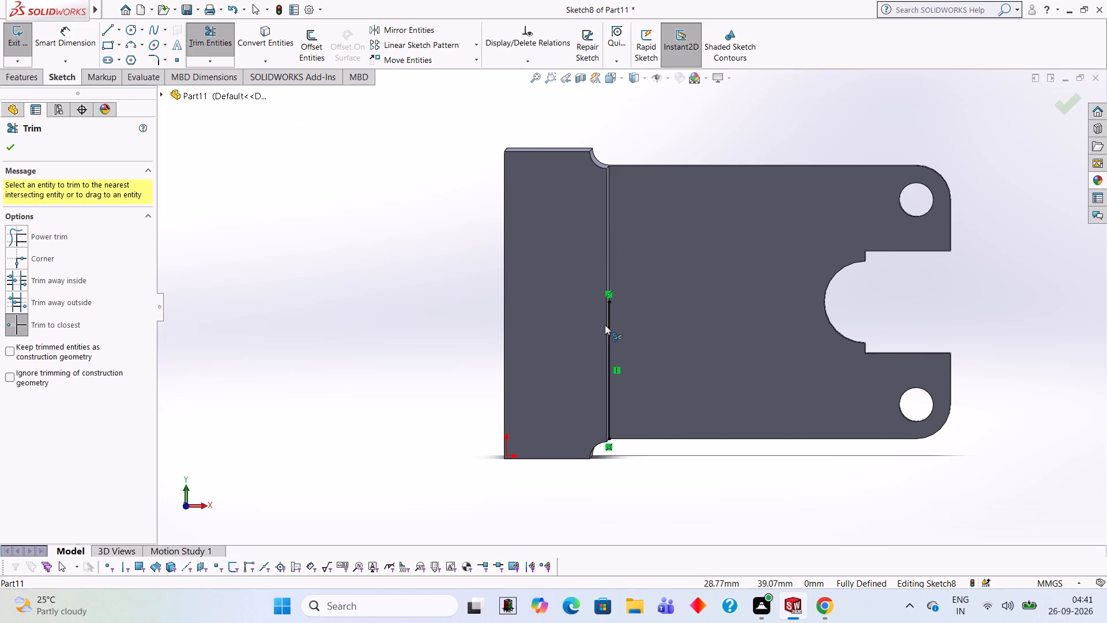
click(608, 327)
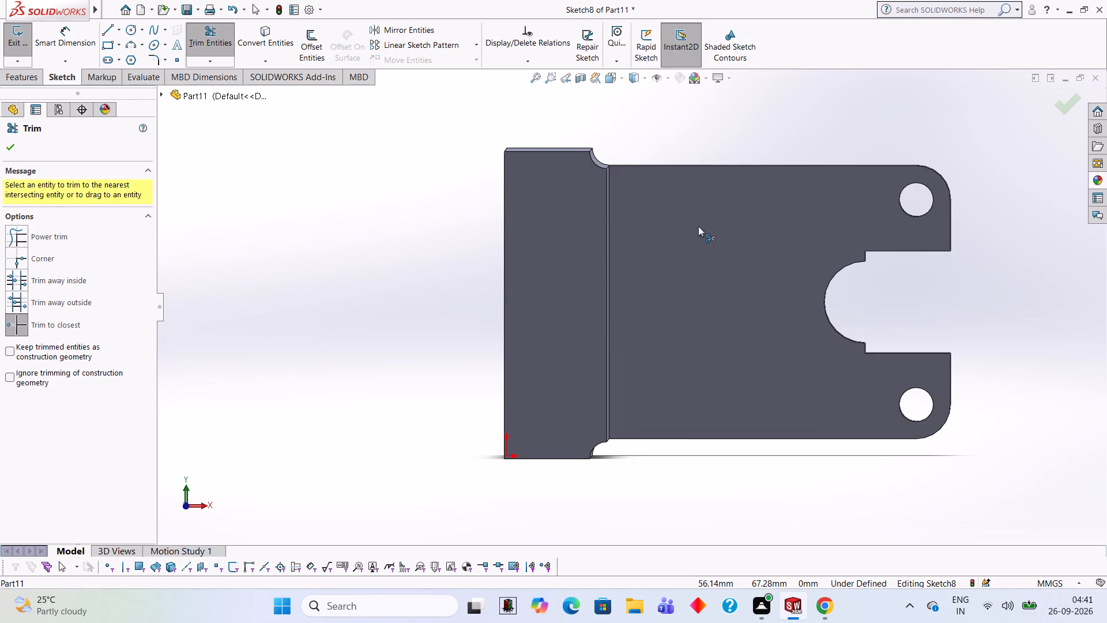
key(Escape)
Close the emptied sketch and start a new one on the slotted plate's front face, viewed square-on.
click(697, 235)
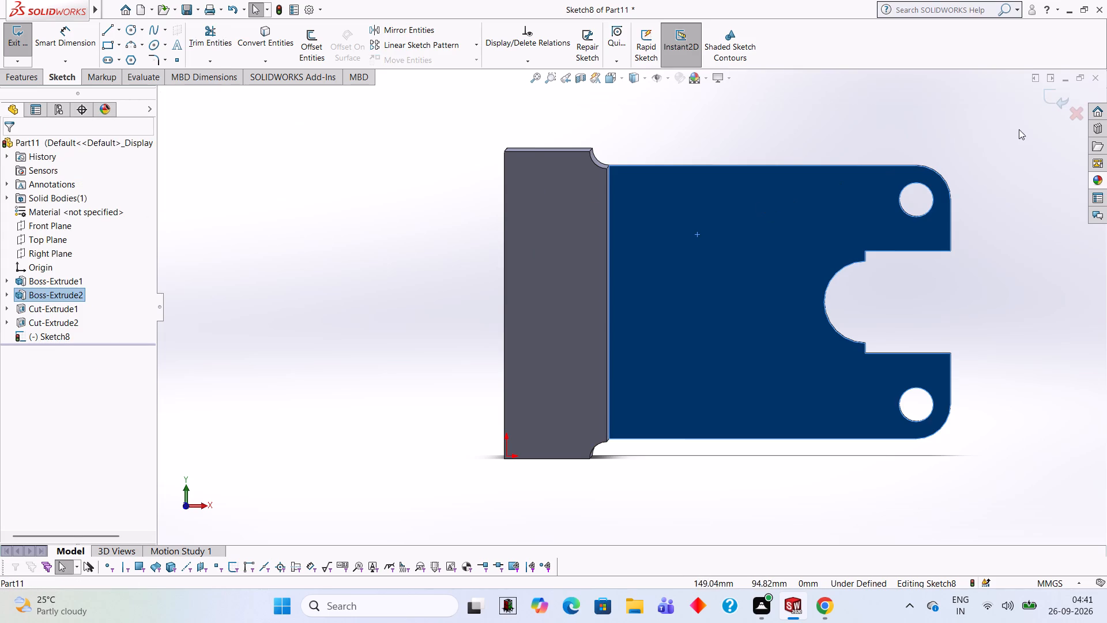
click(1056, 98)
click(759, 269)
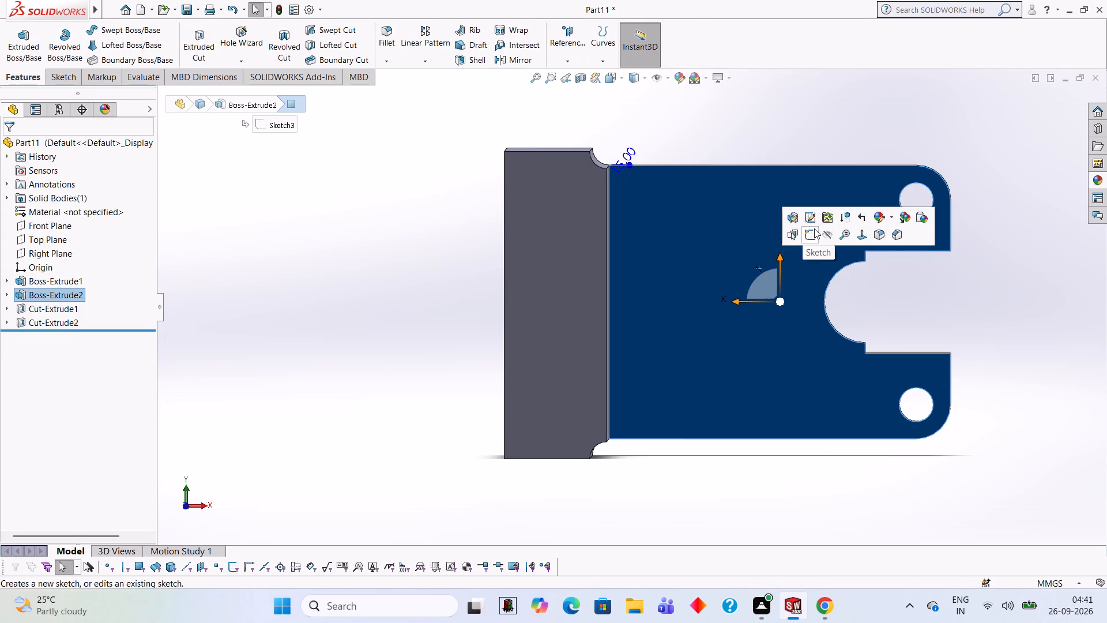
click(814, 228)
key(ctrl+8)
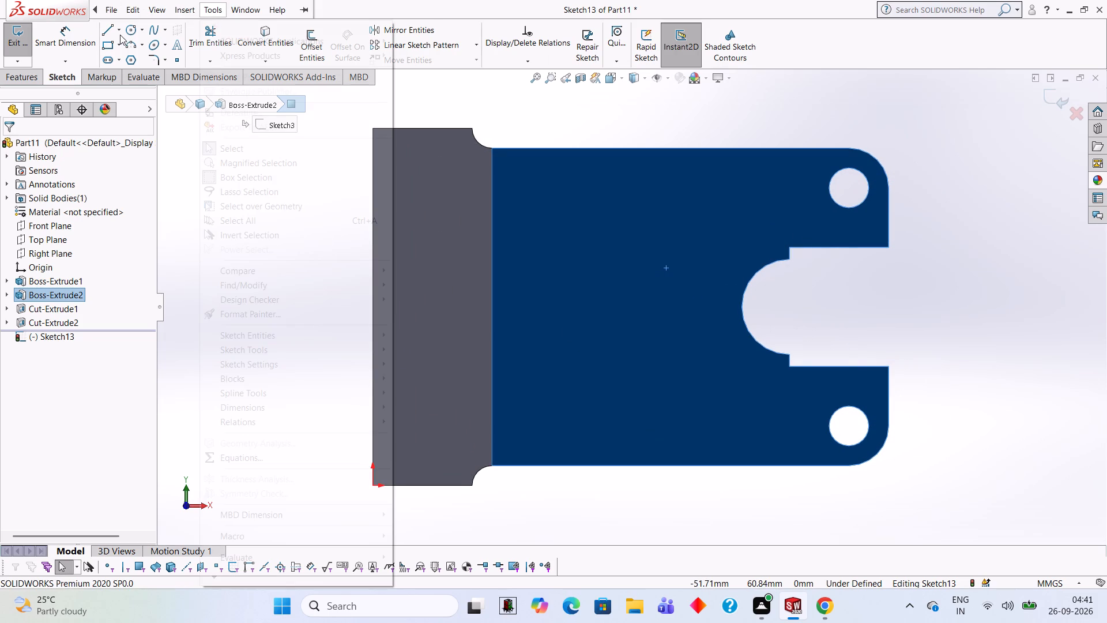
From the block-side edge's midpoint, sketch a 40 mm horizontal and 20 mm upward line, slope to the plate's upper corner, and draw the 80 mm long edge.
click(104, 32)
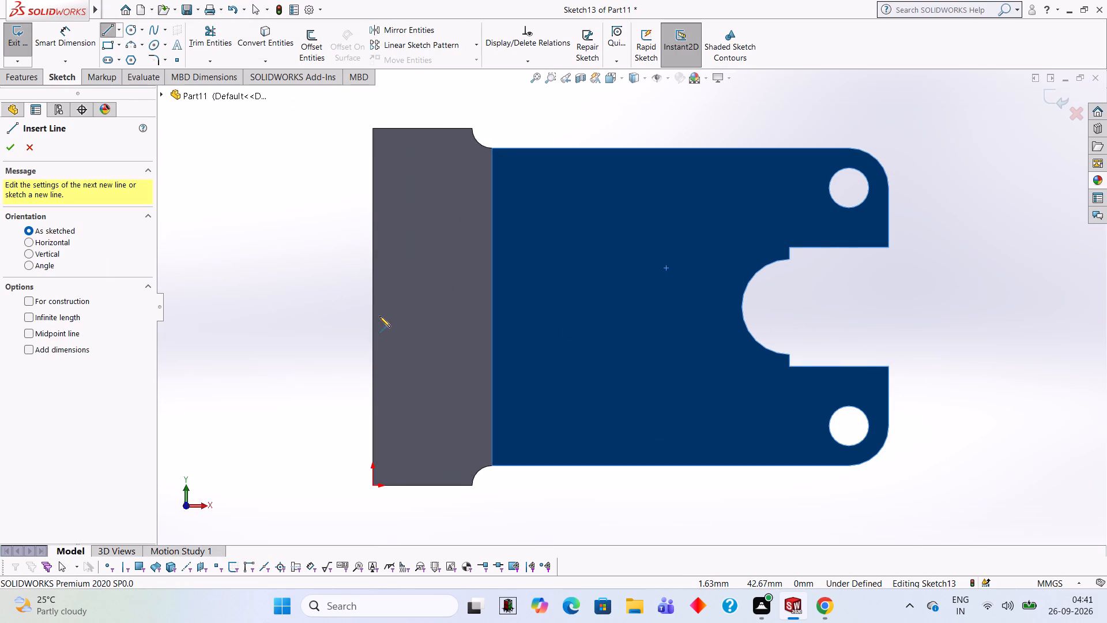
click(491, 306)
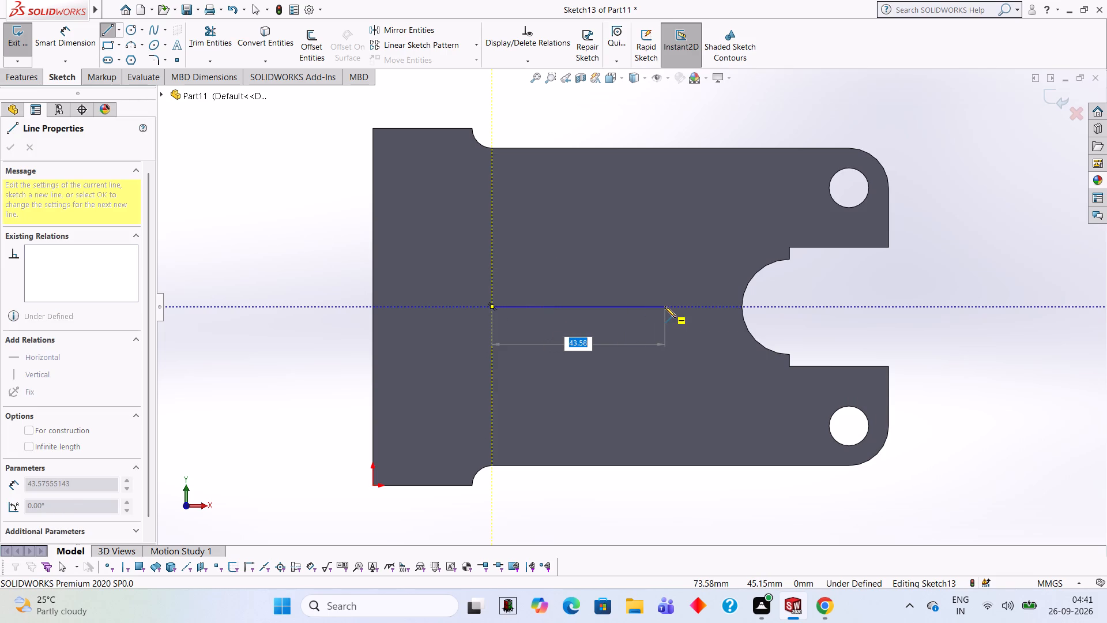
text(40)
key(Return)
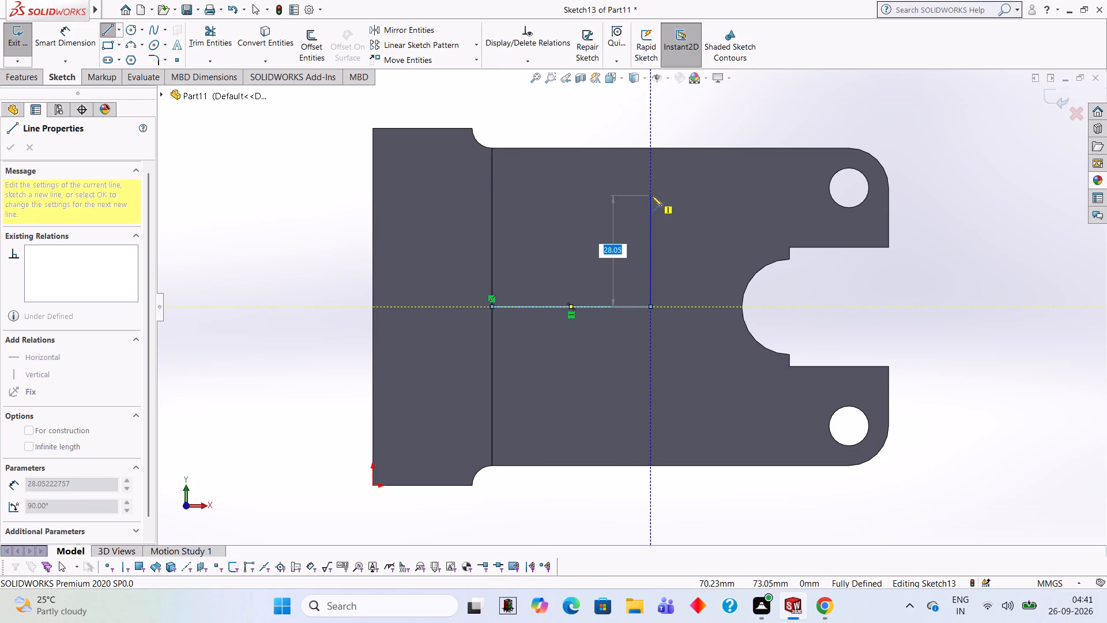
text(20)
key(Return)
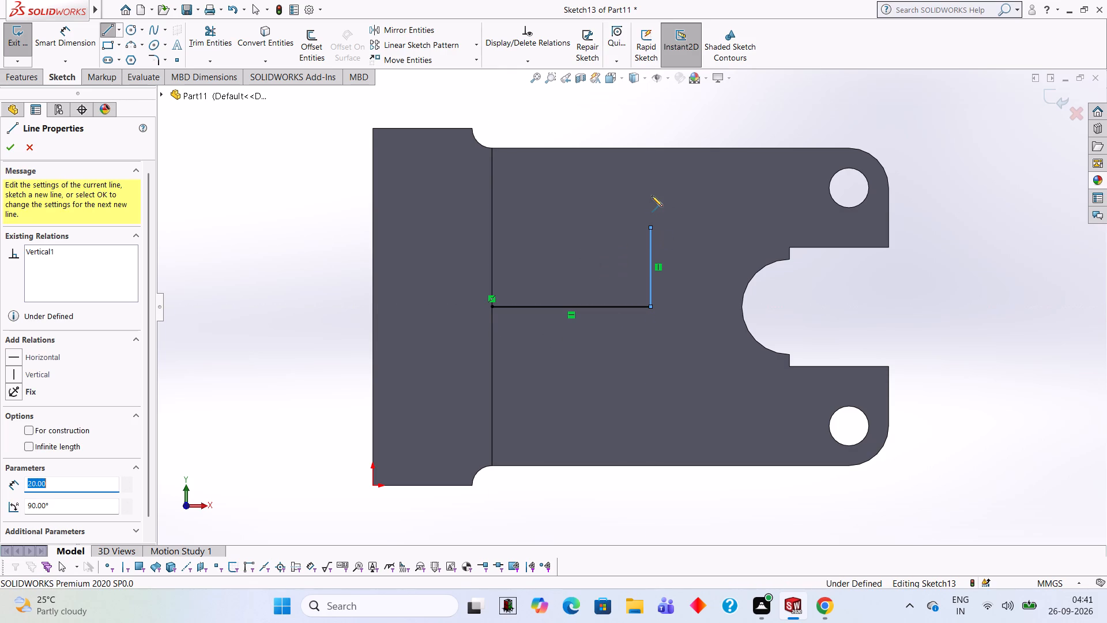
click(491, 148)
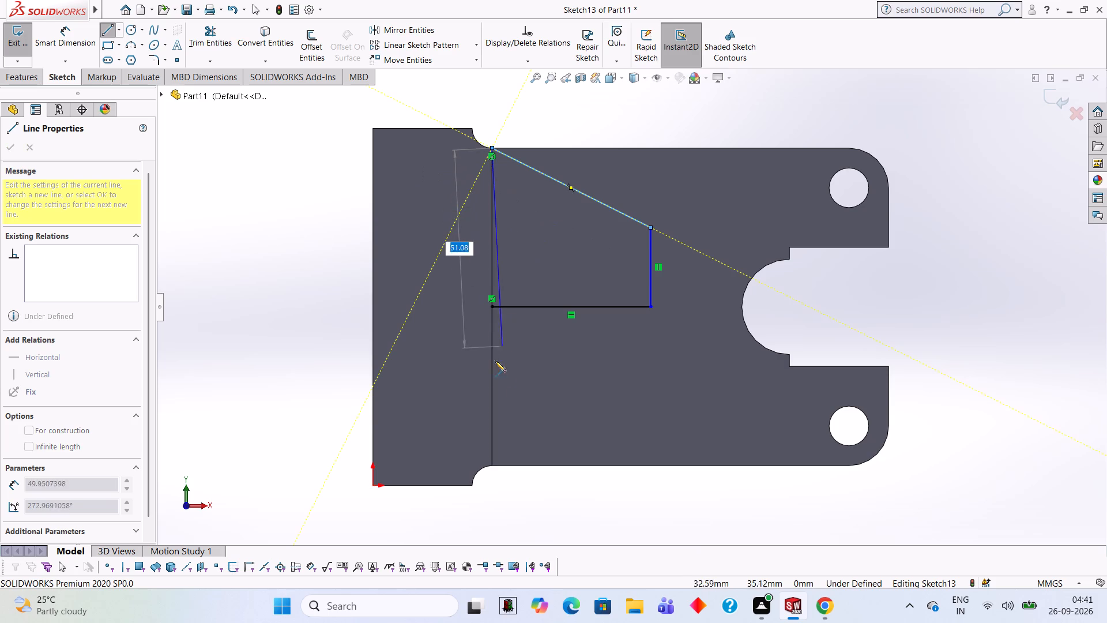
click(491, 465)
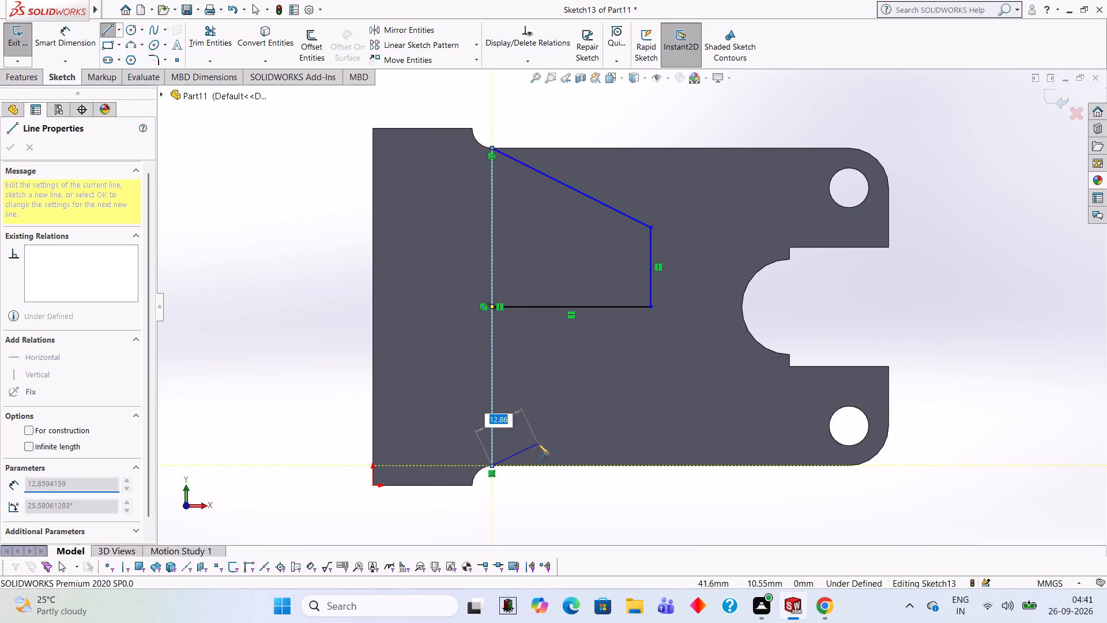
key(Escape)
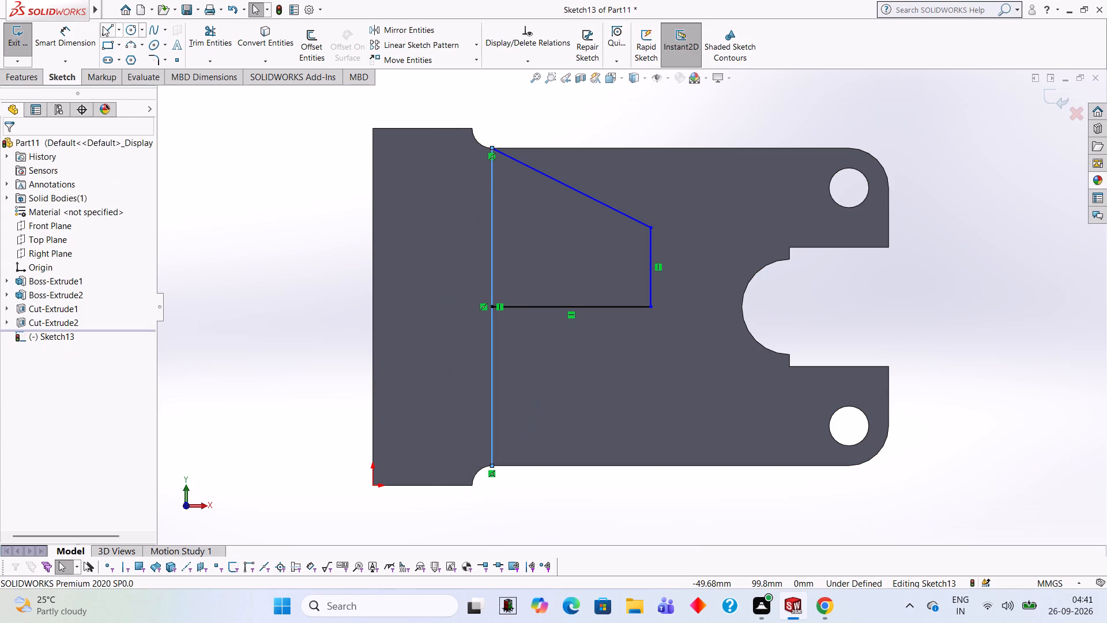
Complete the lower half with a 20 mm vertical line down from the centreline's end and a sloped line to the plate's lower corner.
click(103, 26)
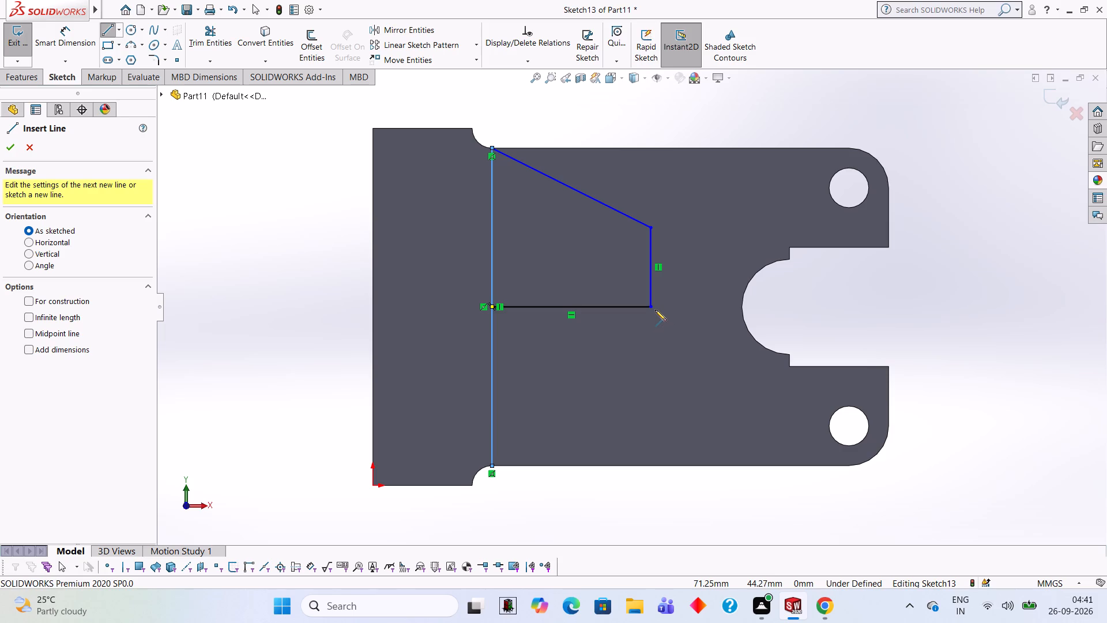
click(650, 305)
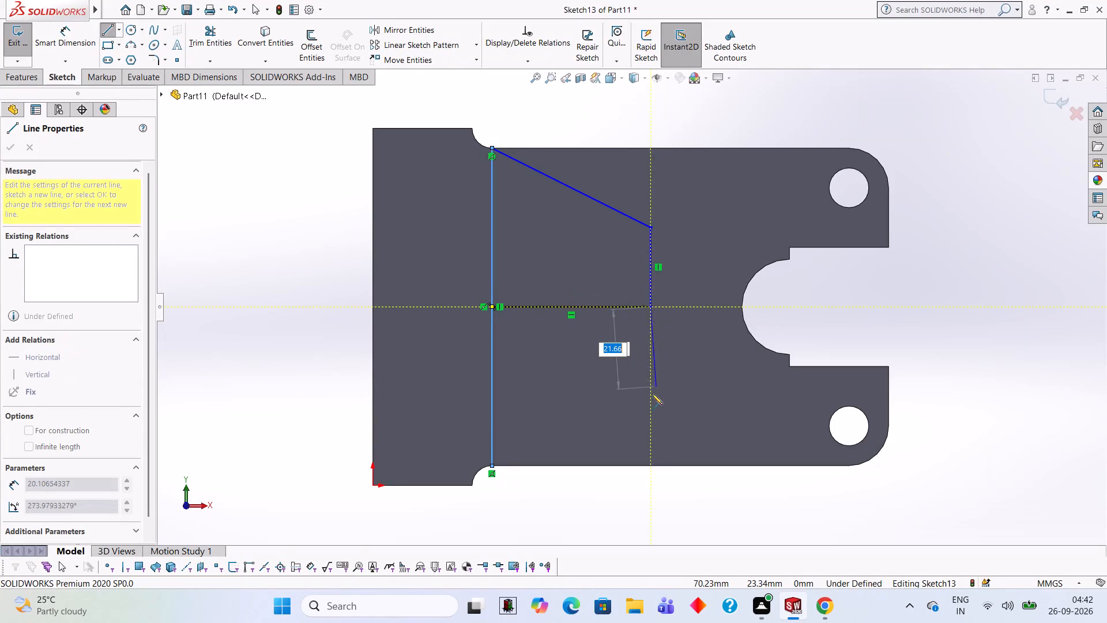
text(20)
key(Return)
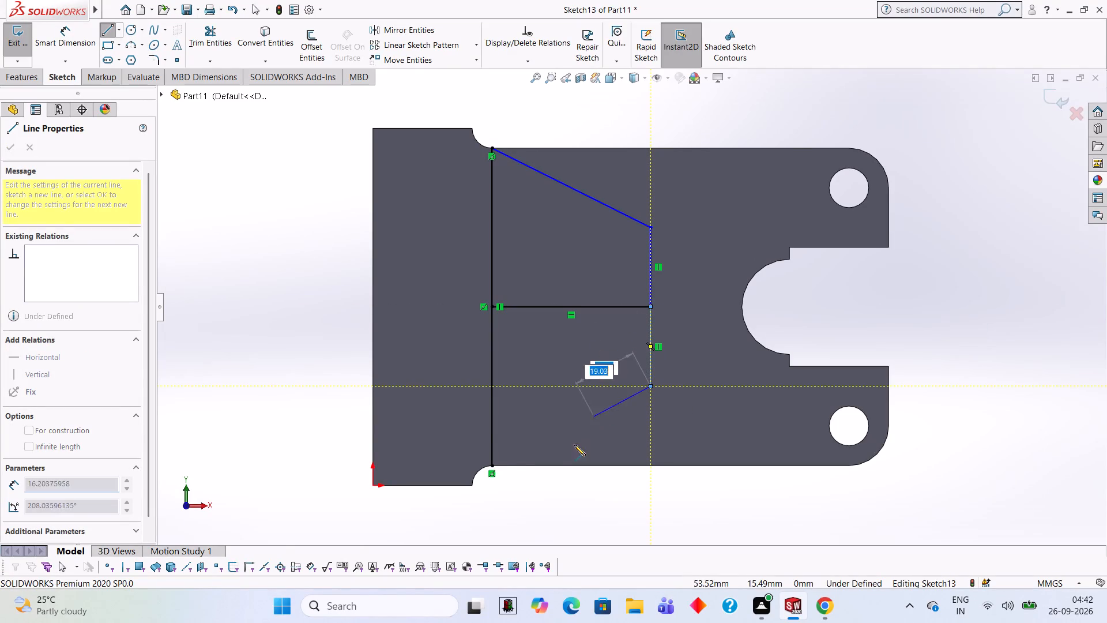
click(492, 465)
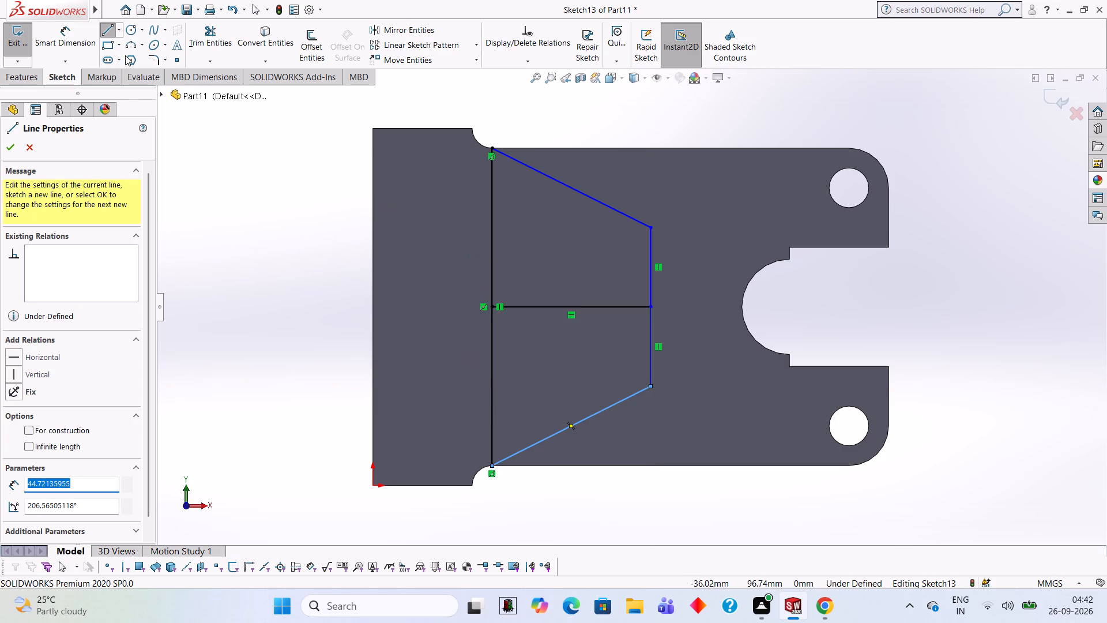
Trim away the horizontal centre line inside the trapezoid.
click(228, 35)
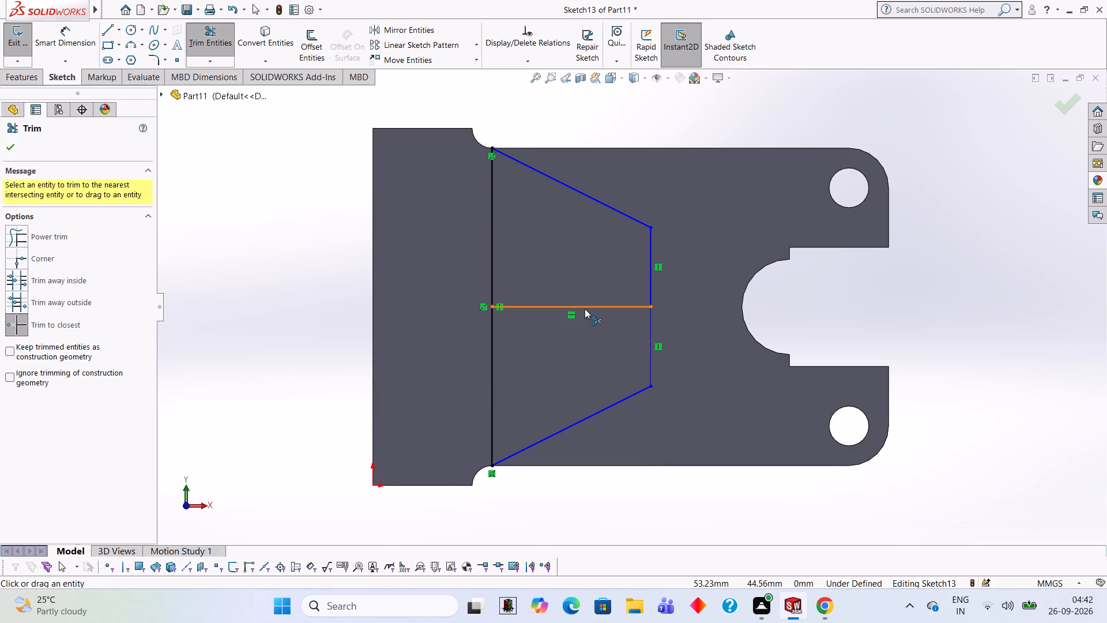
click(585, 309)
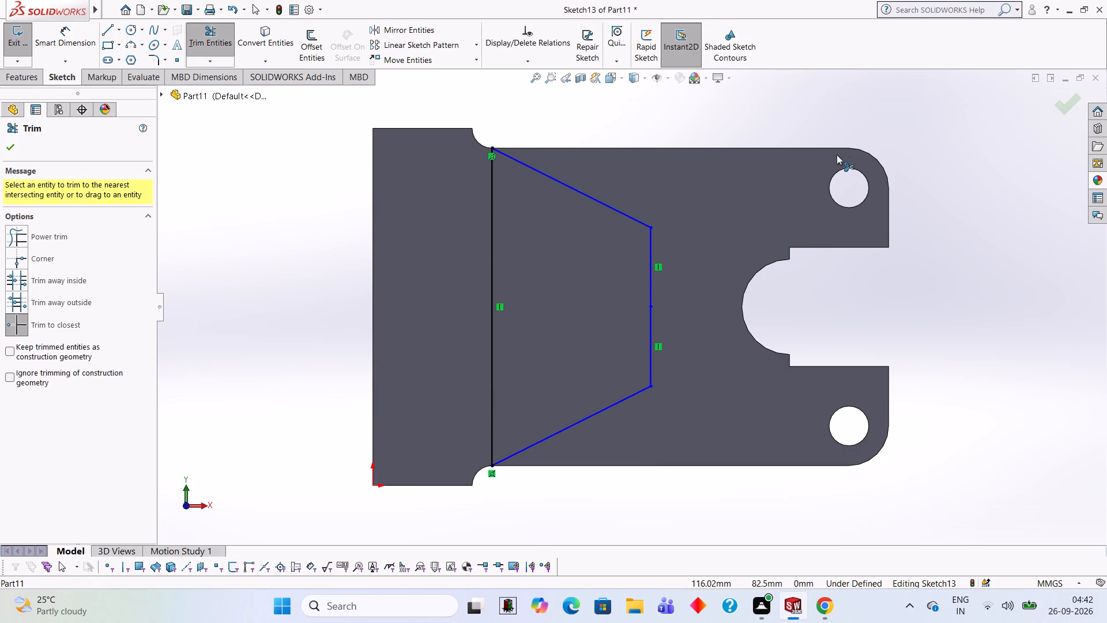
Extrude the trapezoid sketch 40 mm as a blind boss merged with the part.
middle_drag(863, 110, 831, 112)
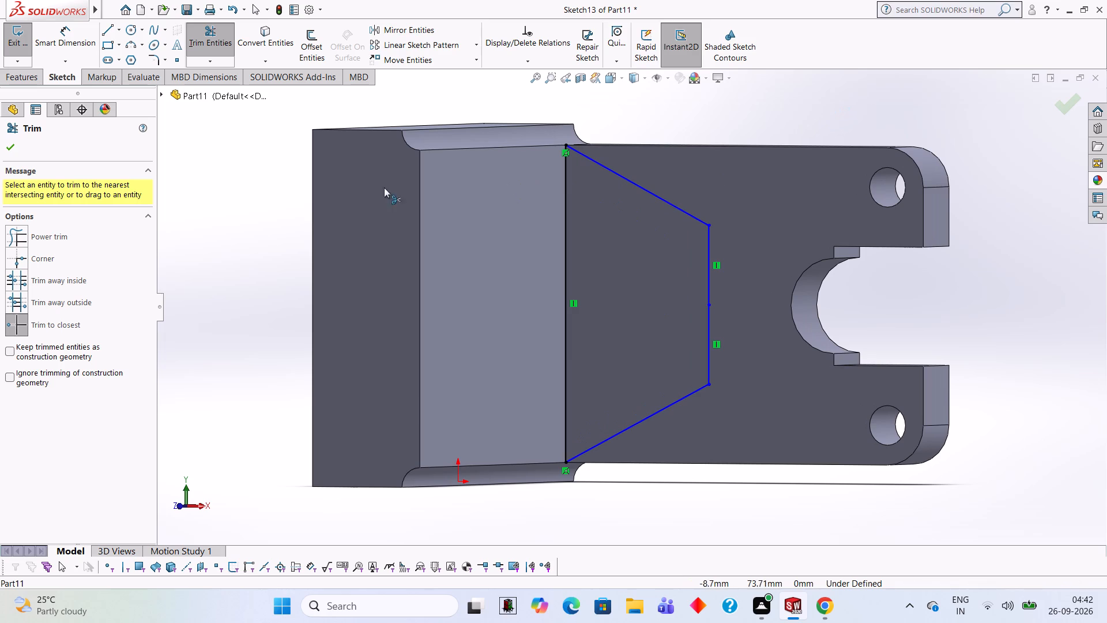
click(35, 76)
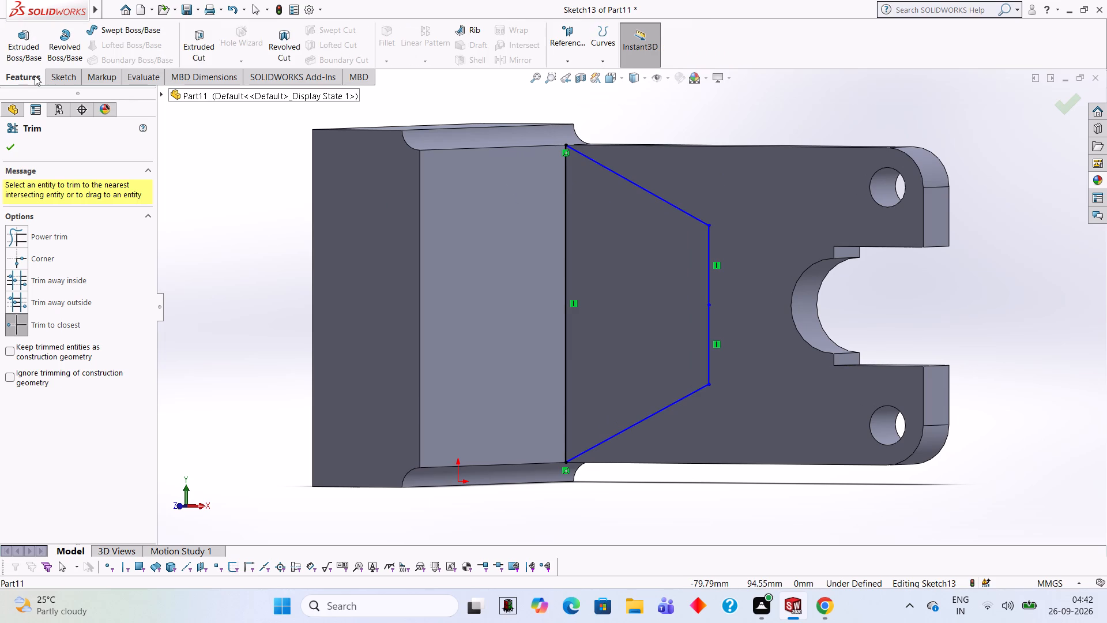
click(31, 66)
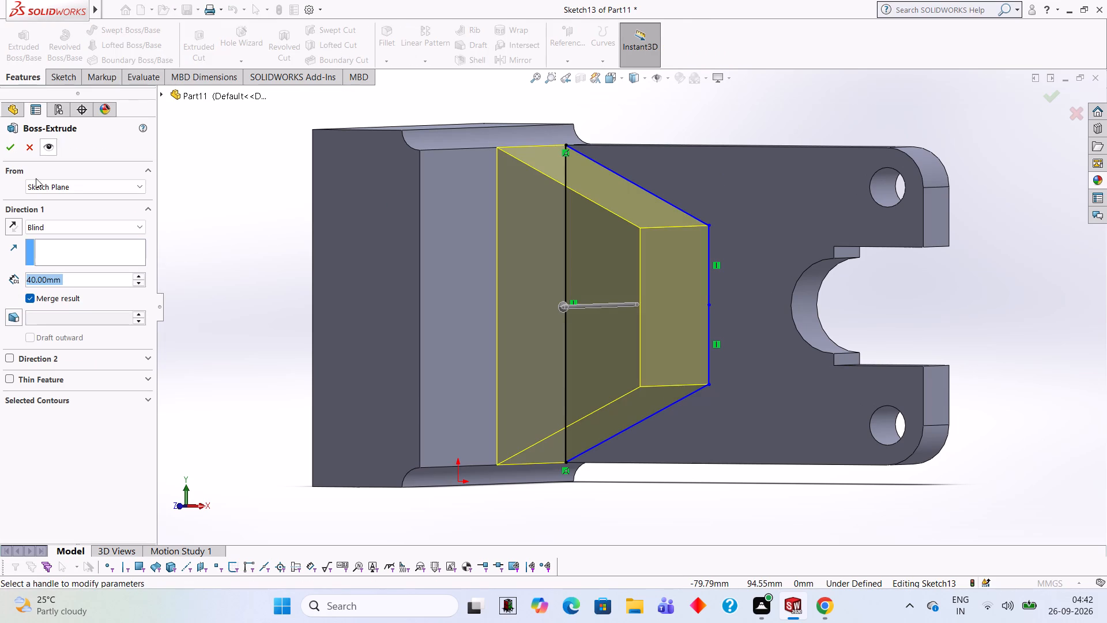
click(6, 151)
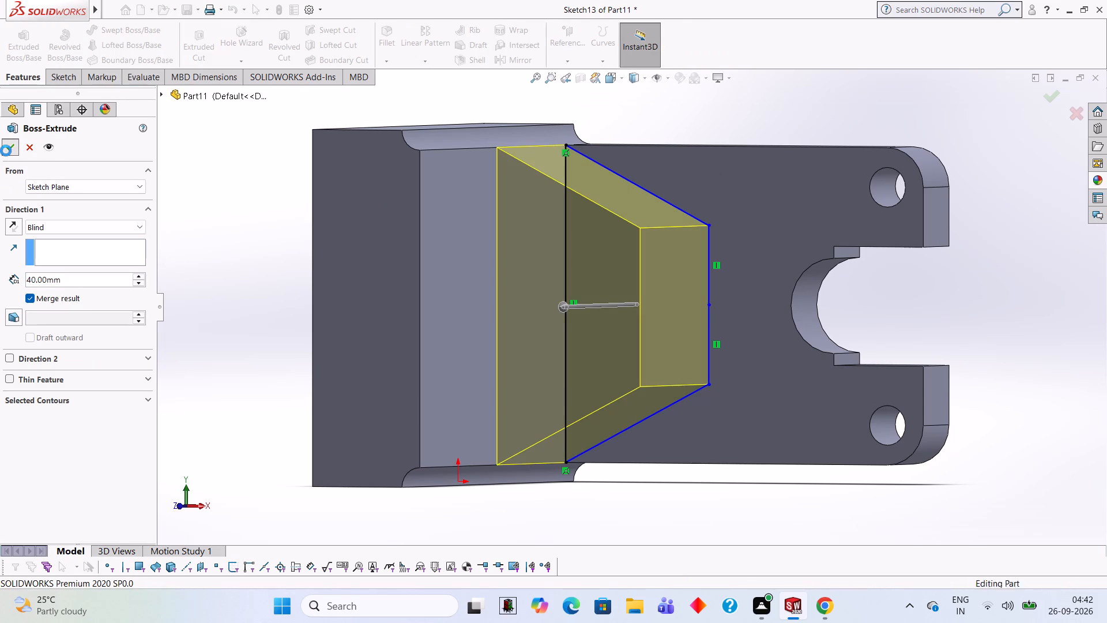
click(165, 199)
Start a new sketch on the trapezoidal boss's front face, viewed square-on.
middle_drag(232, 205, 265, 211)
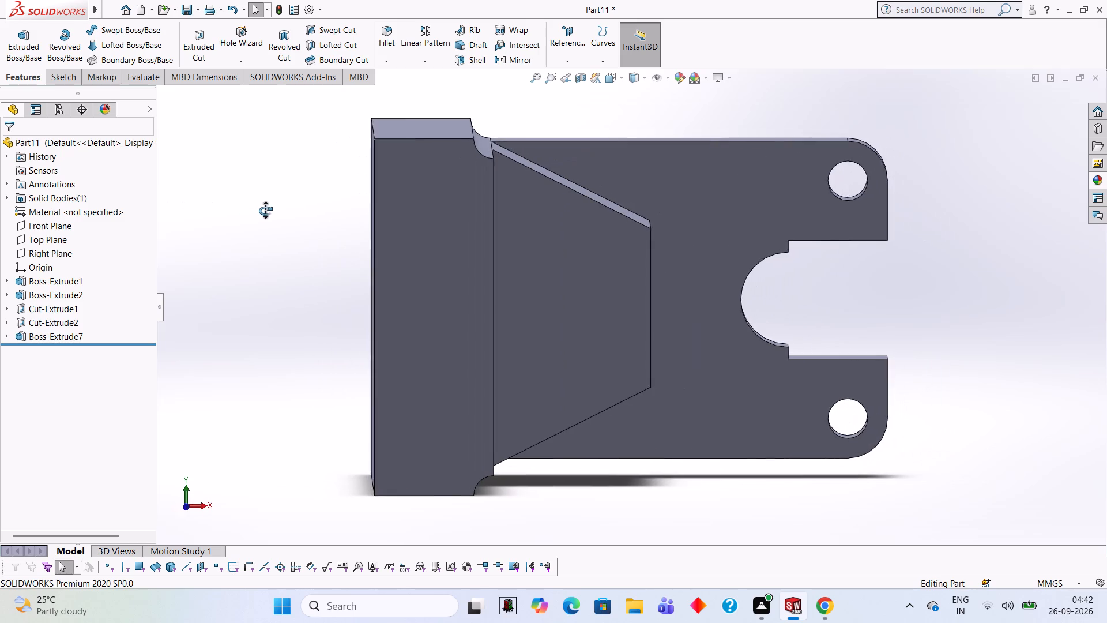
middle_drag(265, 211, 262, 209)
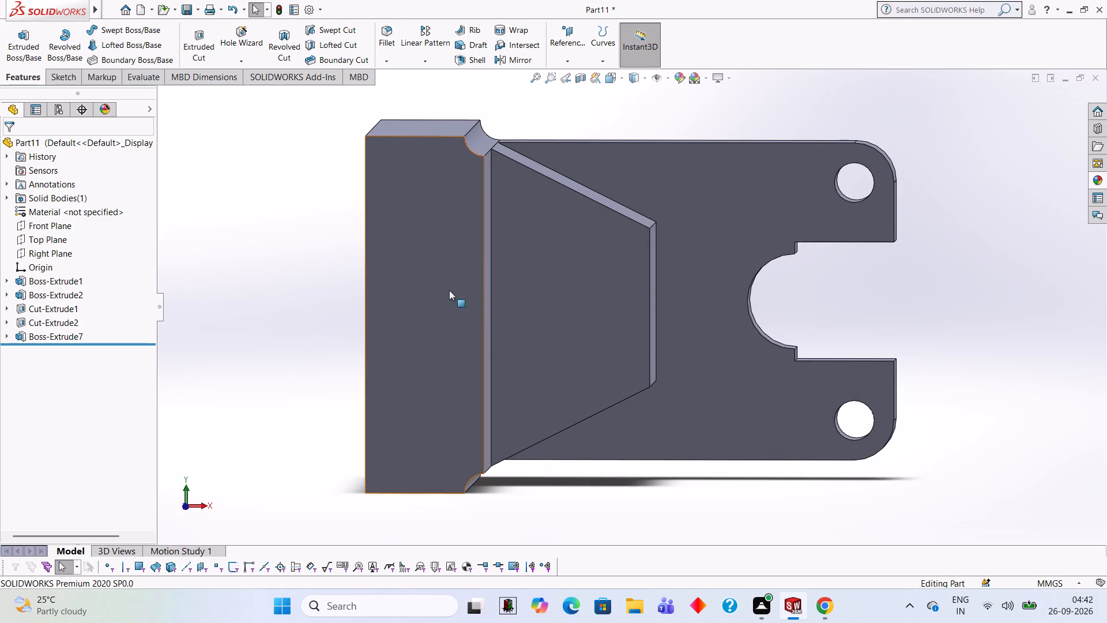
middle_drag(315, 254, 315, 249)
click(558, 273)
click(609, 240)
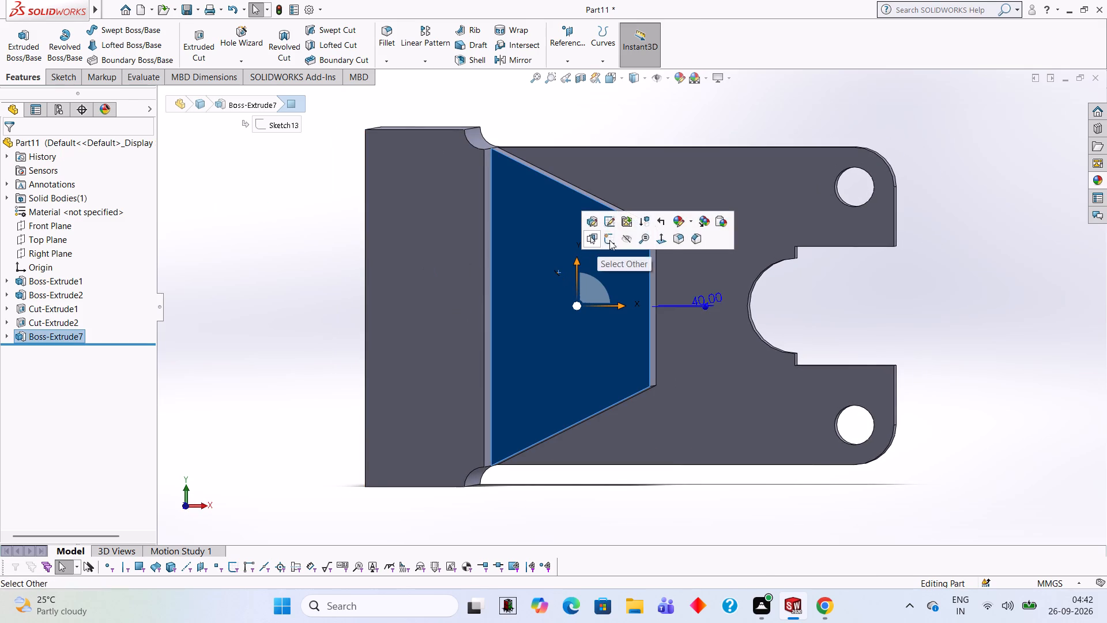
key(ctrl+8)
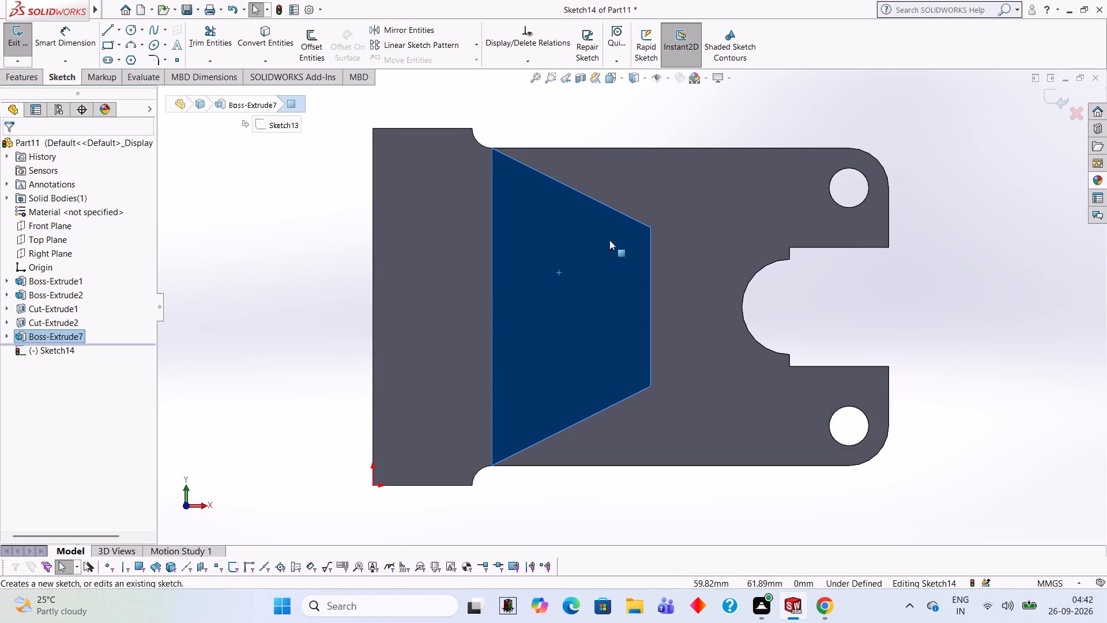
Sketch an 80 mm horizontal line from the midpoint of the block's outer vertical edge toward the plate's slot.
click(112, 27)
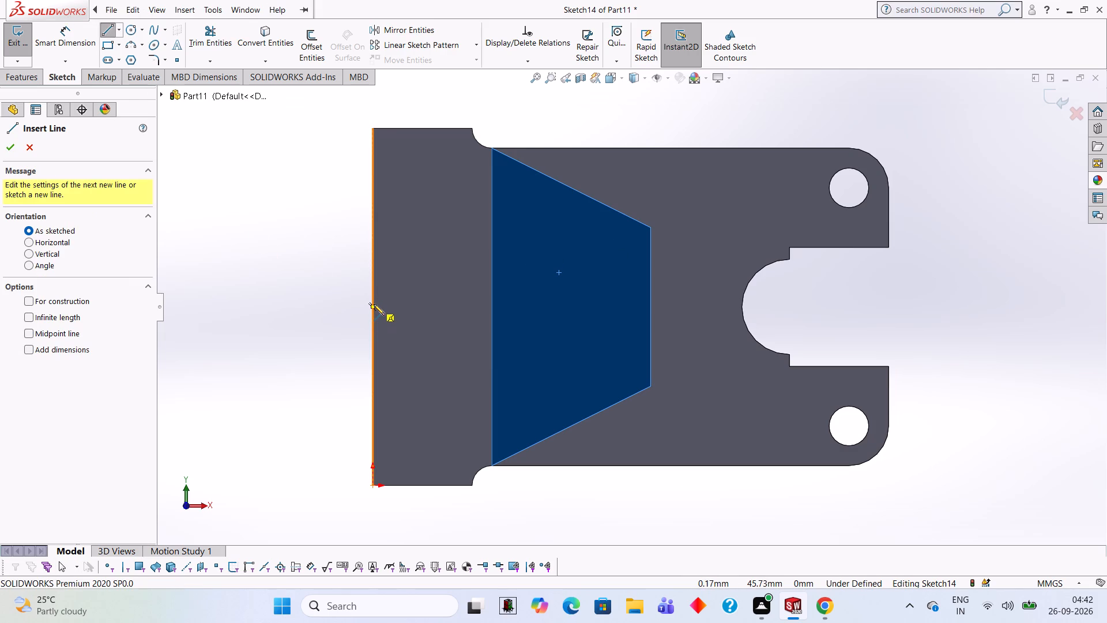
click(372, 305)
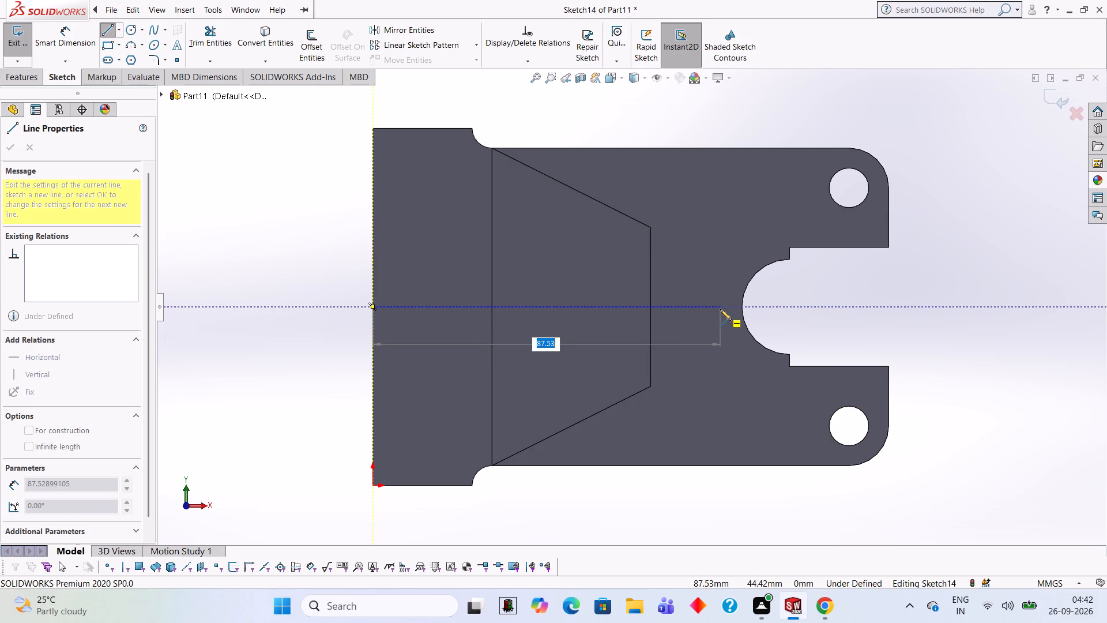
text(80)
key(Return)
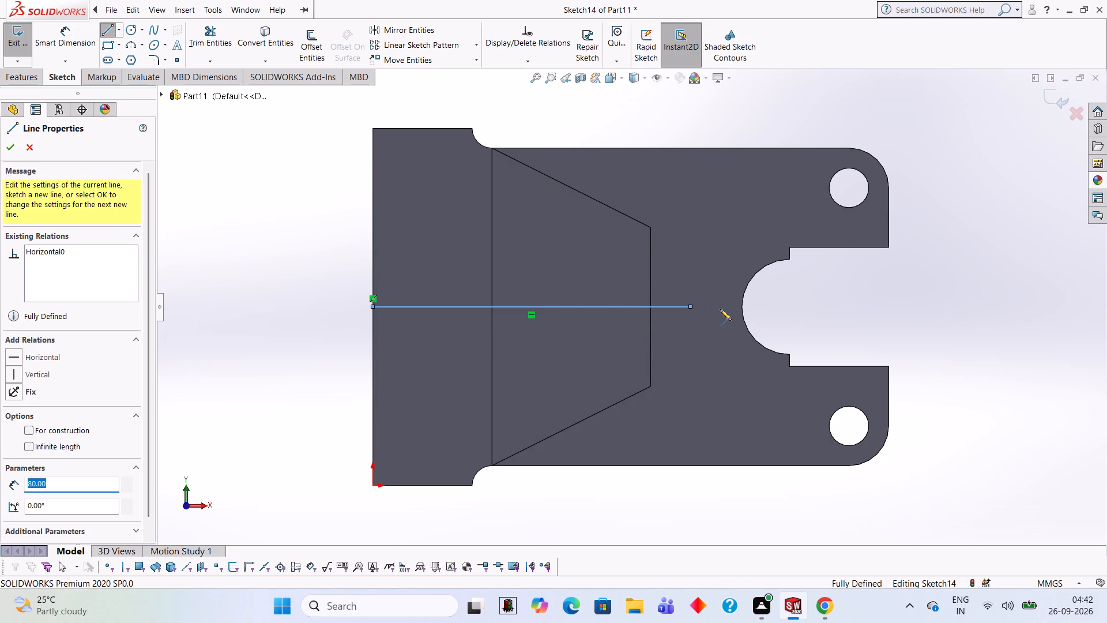
key(Escape)
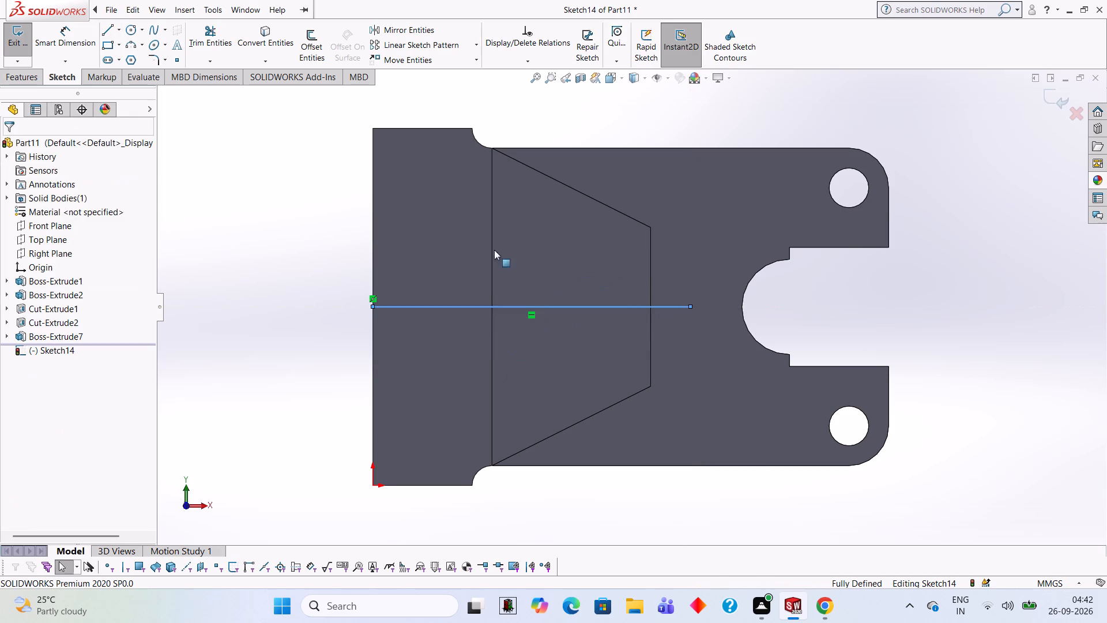
Sketch a circle of 20 mm radius centred on the free end of the 80 mm line.
click(134, 35)
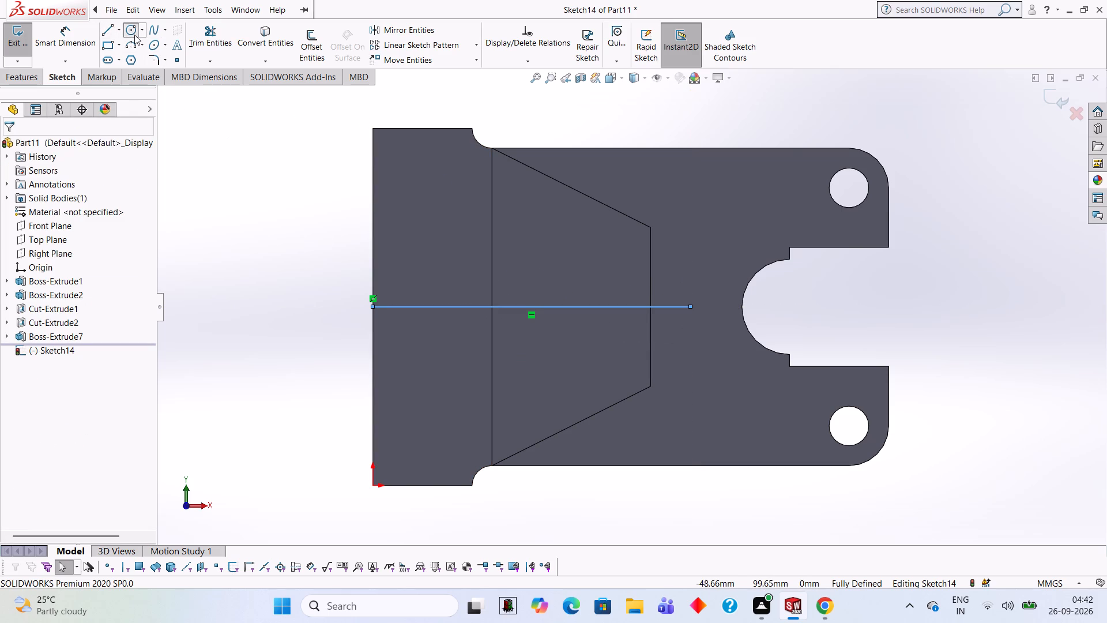
click(691, 306)
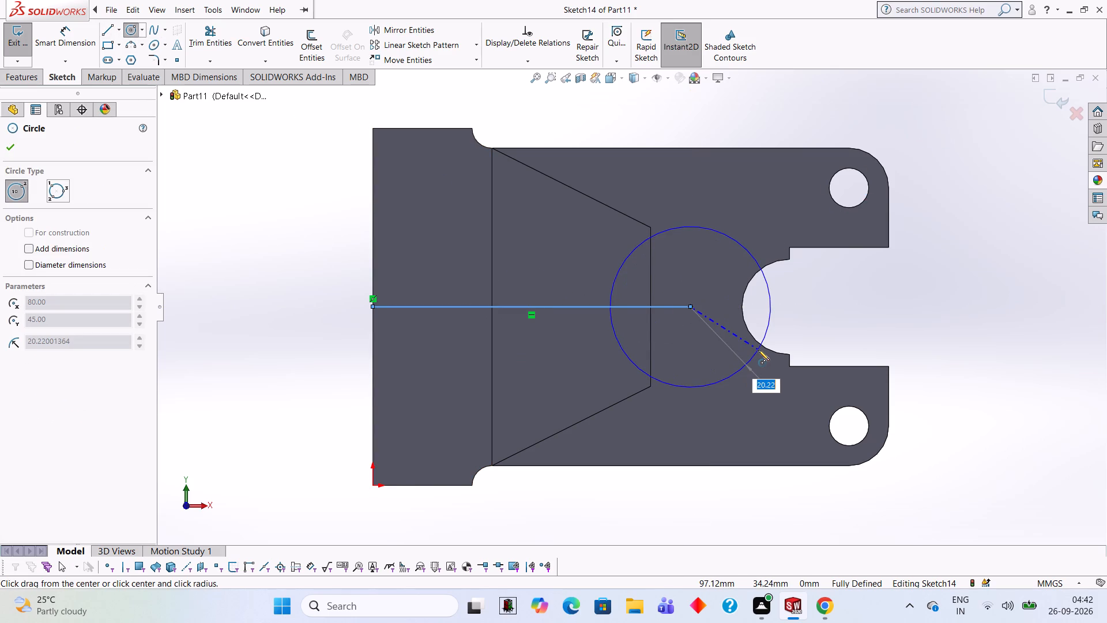
text(20)
key(Return)
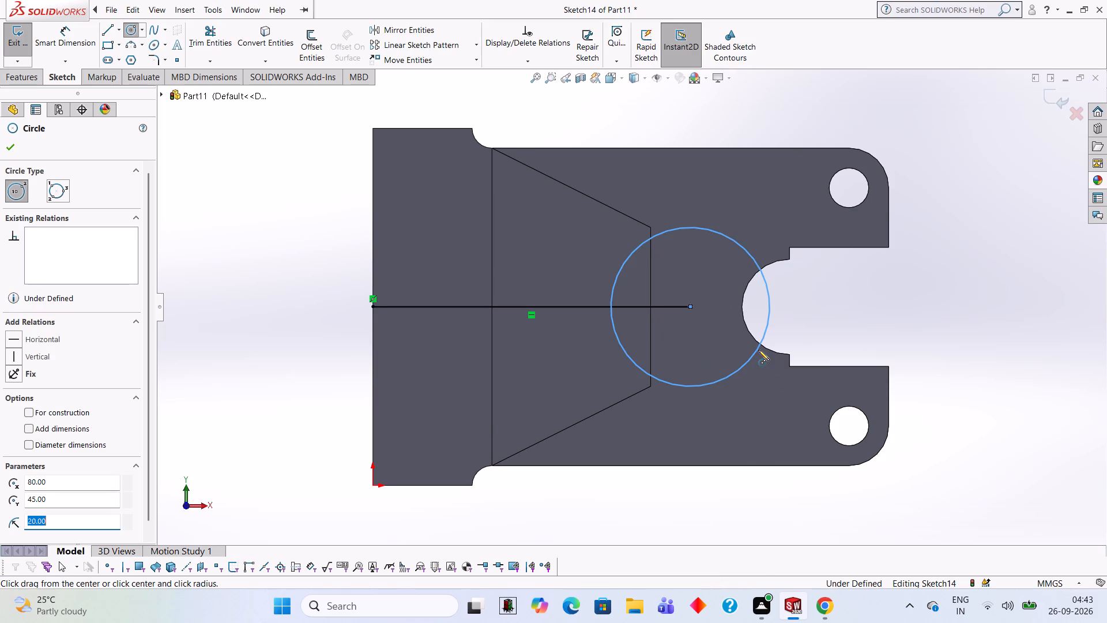
Start a line from the trapezoidal boss's upper corner beside the block.
click(105, 25)
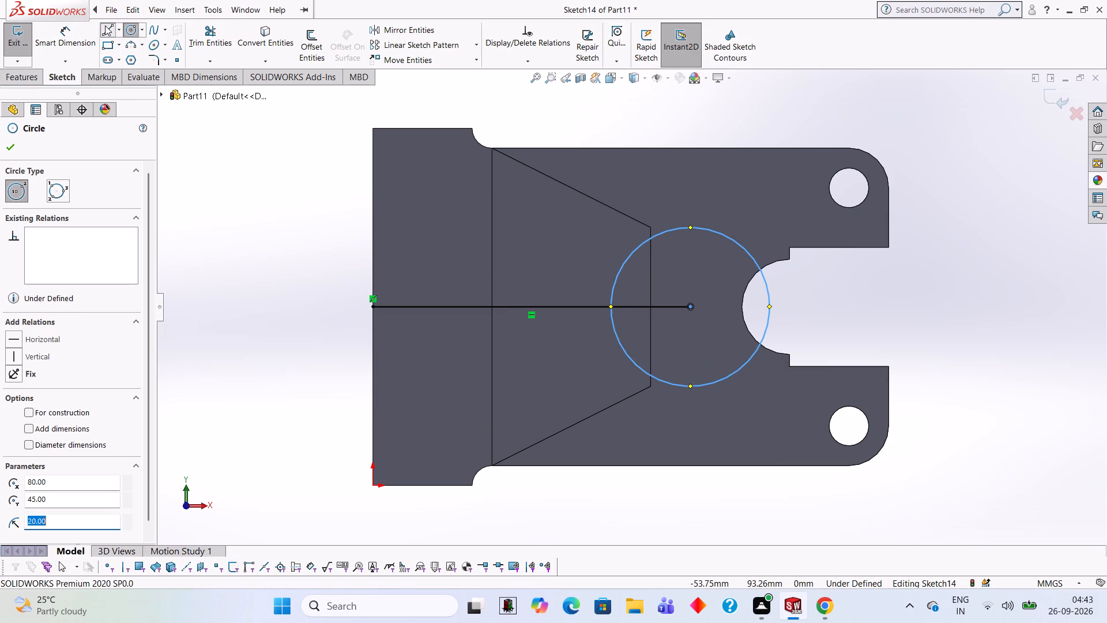
click(493, 149)
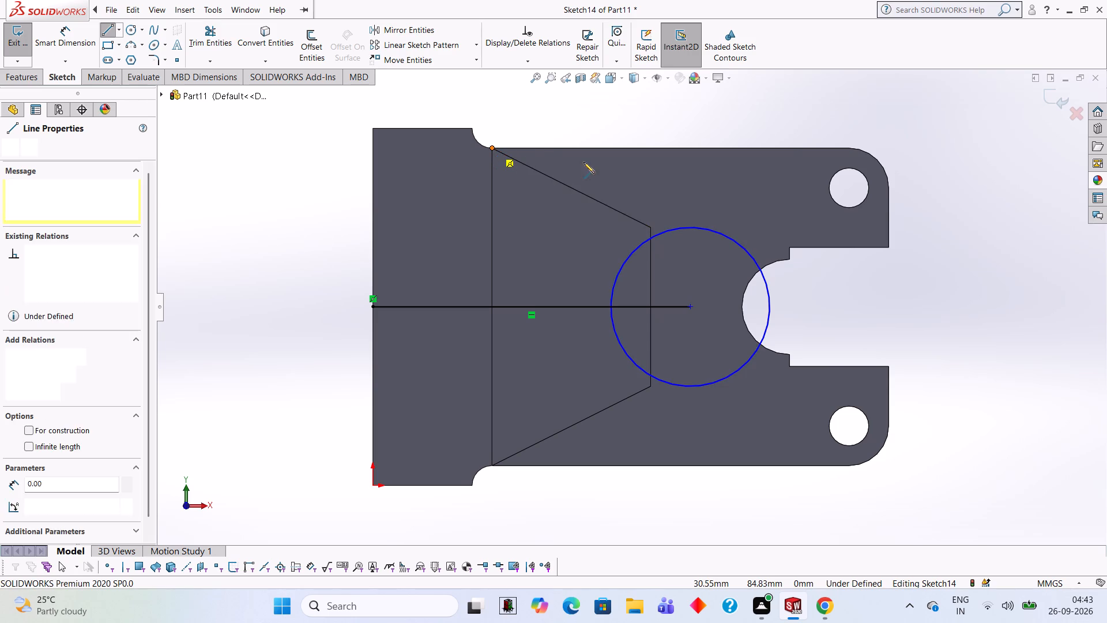
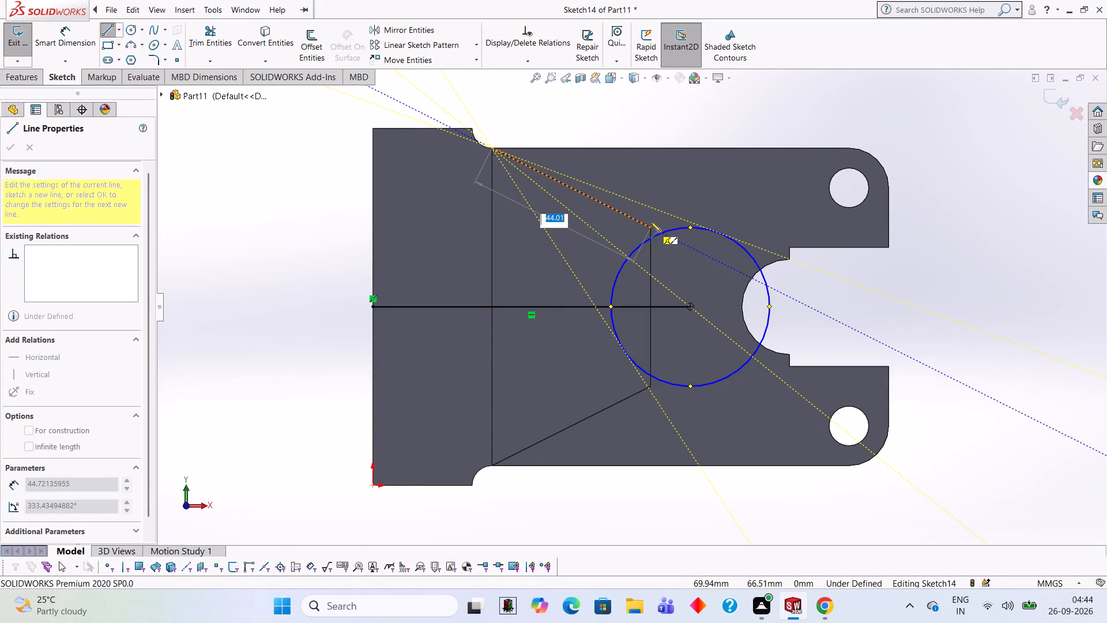
Abandon the line in progress and undo the 20 mm radius circle at the free end of the 80 mm line.
key(Escape)
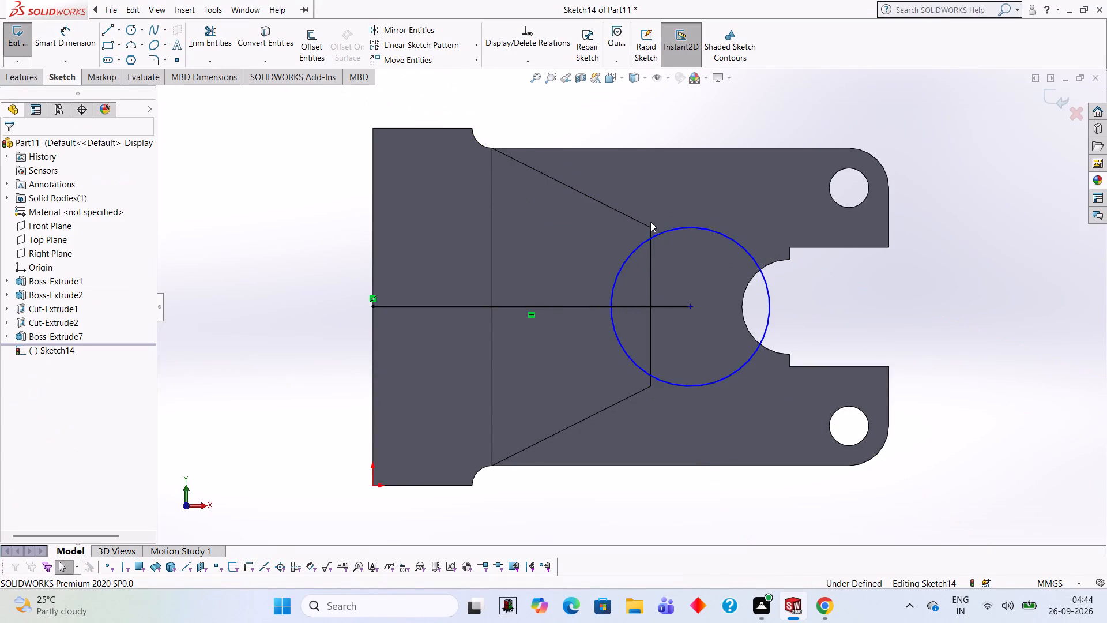
key(ctrl+z)
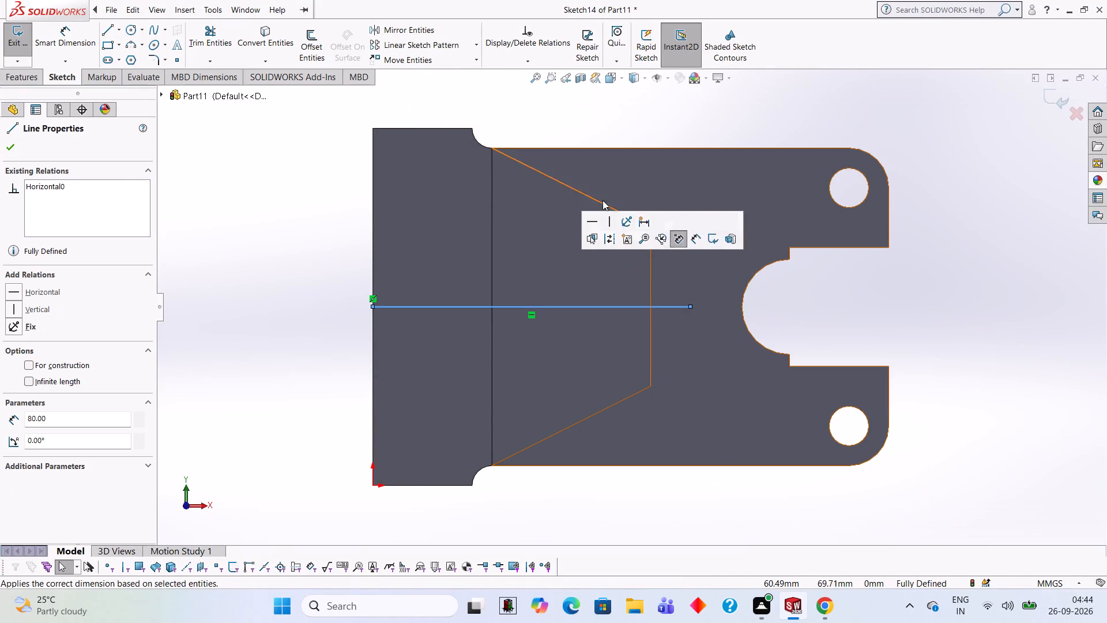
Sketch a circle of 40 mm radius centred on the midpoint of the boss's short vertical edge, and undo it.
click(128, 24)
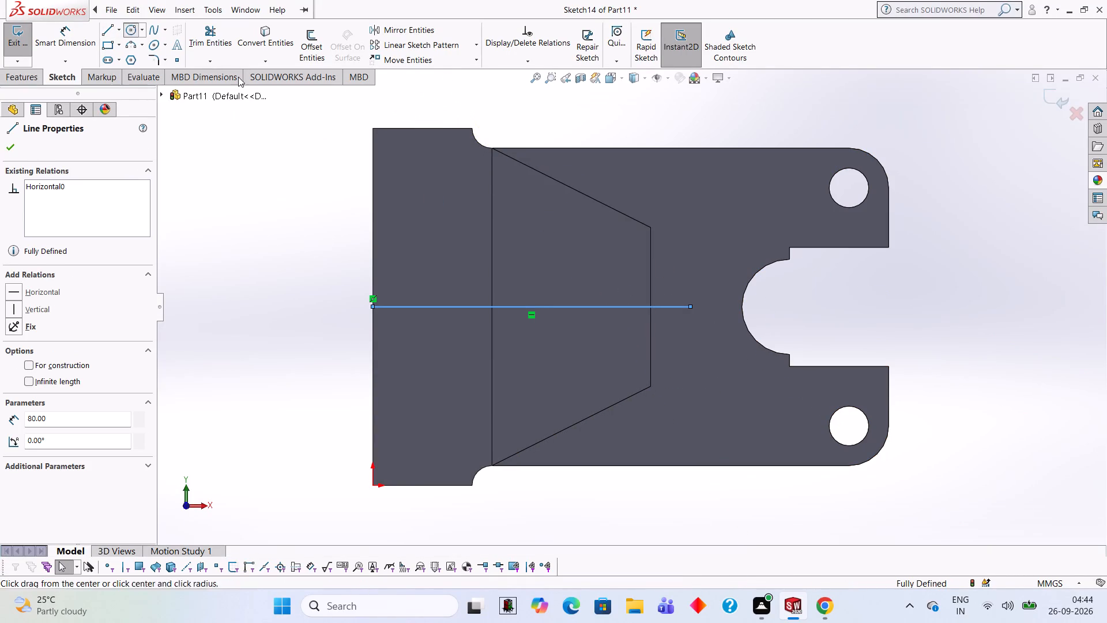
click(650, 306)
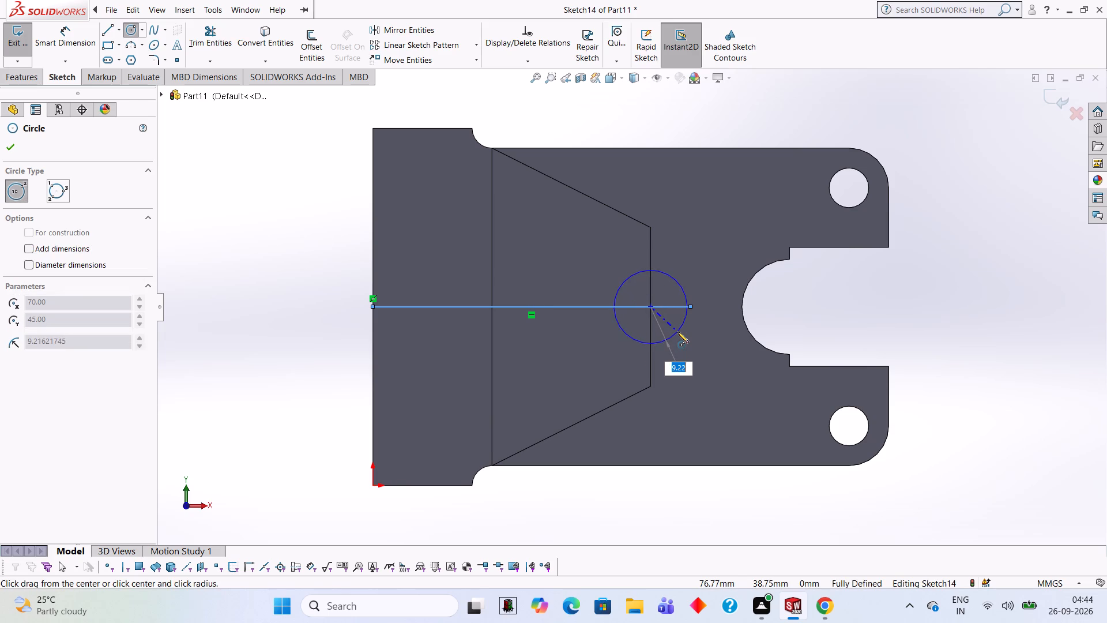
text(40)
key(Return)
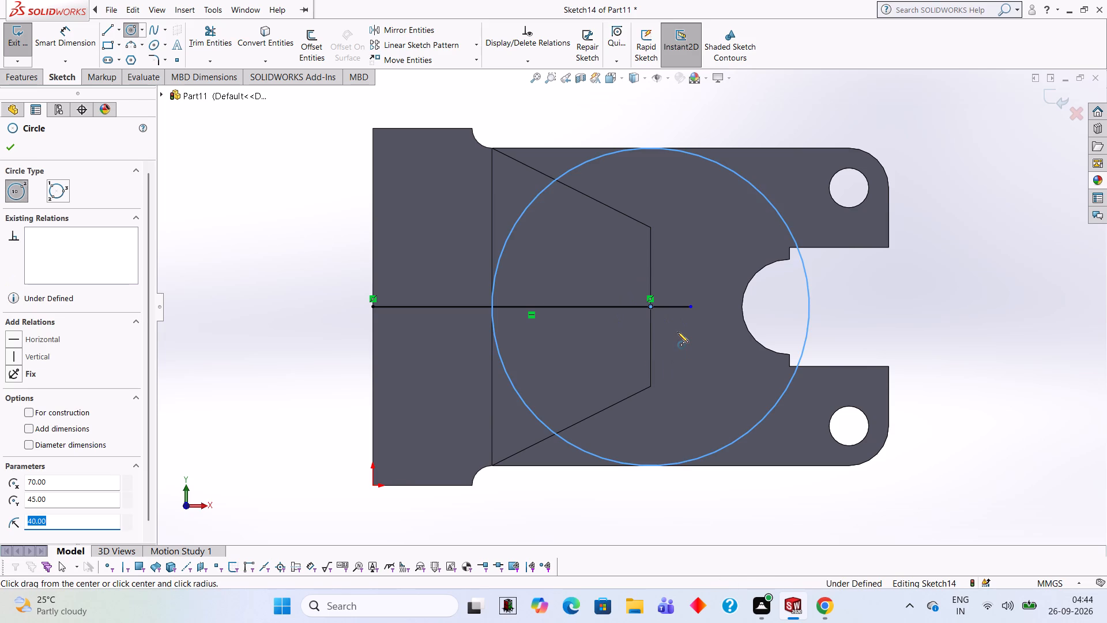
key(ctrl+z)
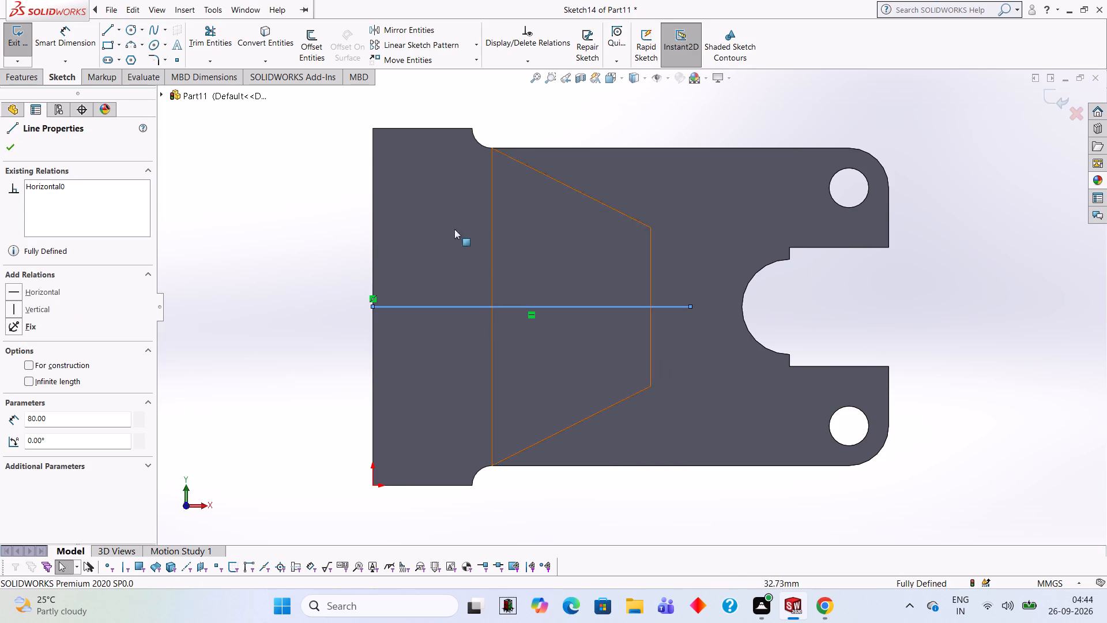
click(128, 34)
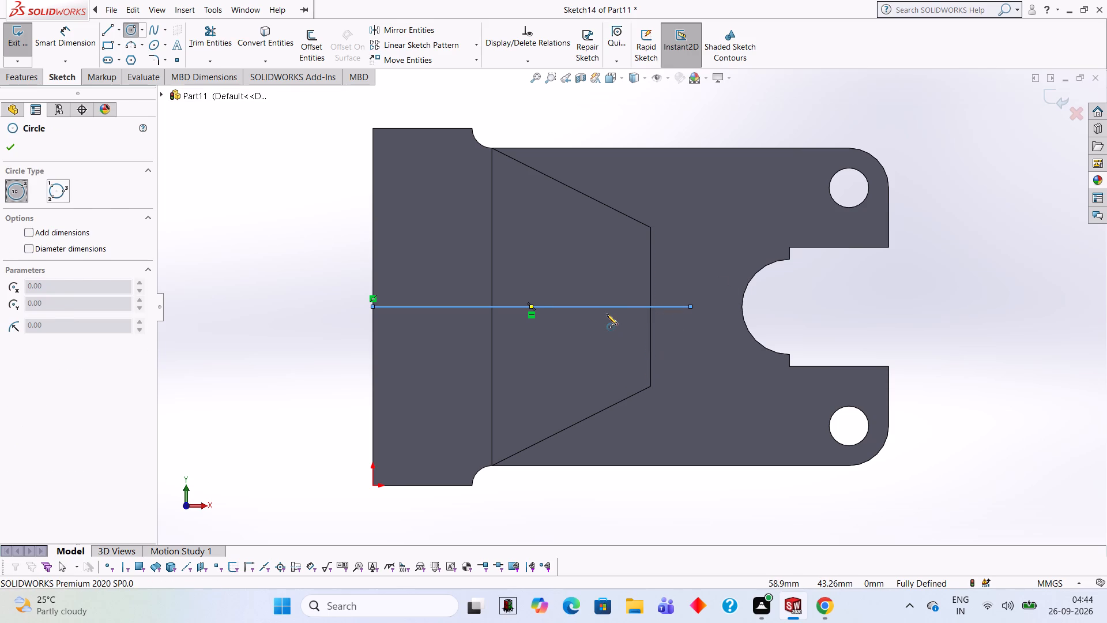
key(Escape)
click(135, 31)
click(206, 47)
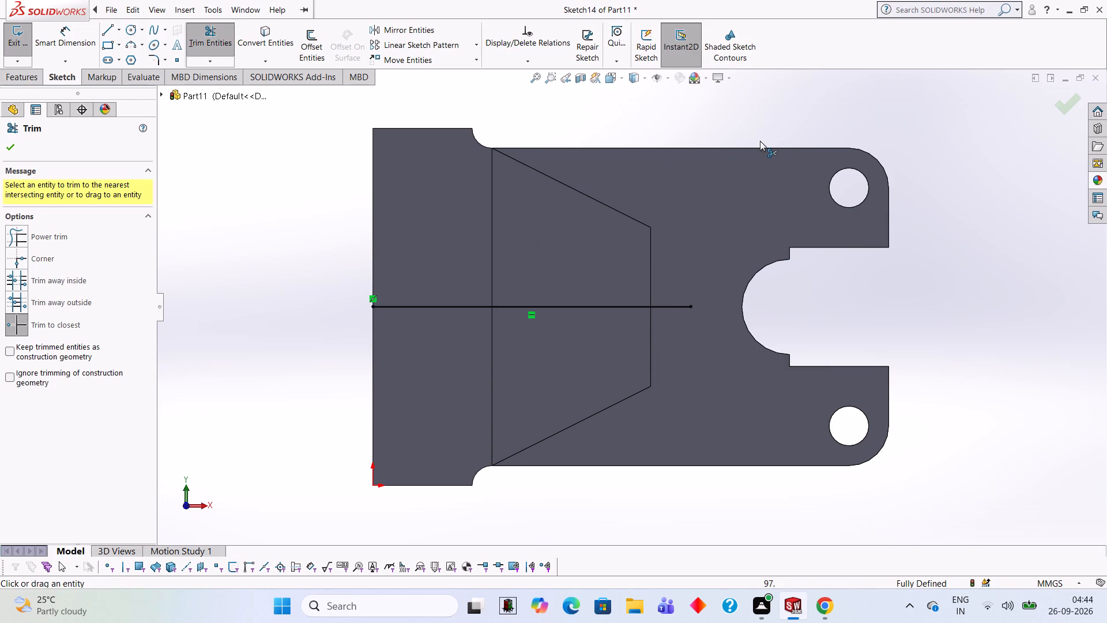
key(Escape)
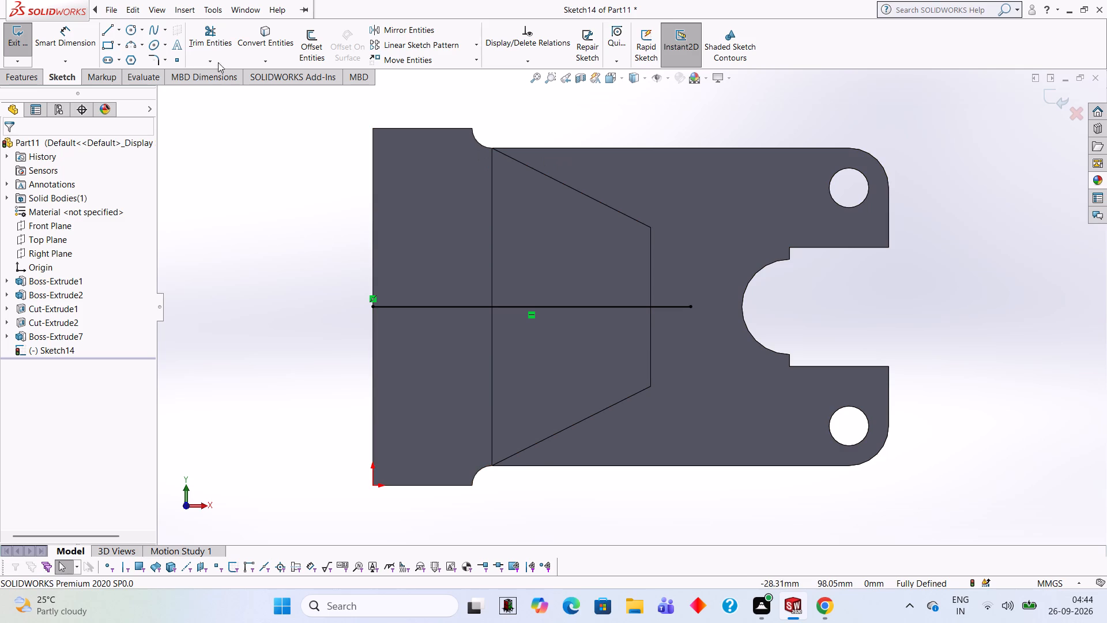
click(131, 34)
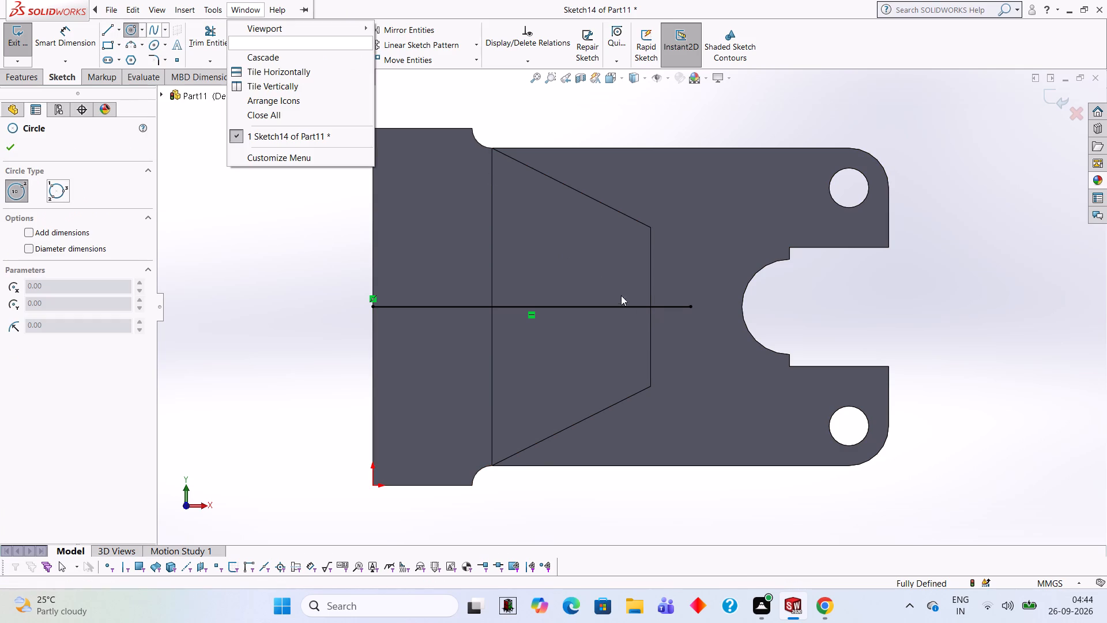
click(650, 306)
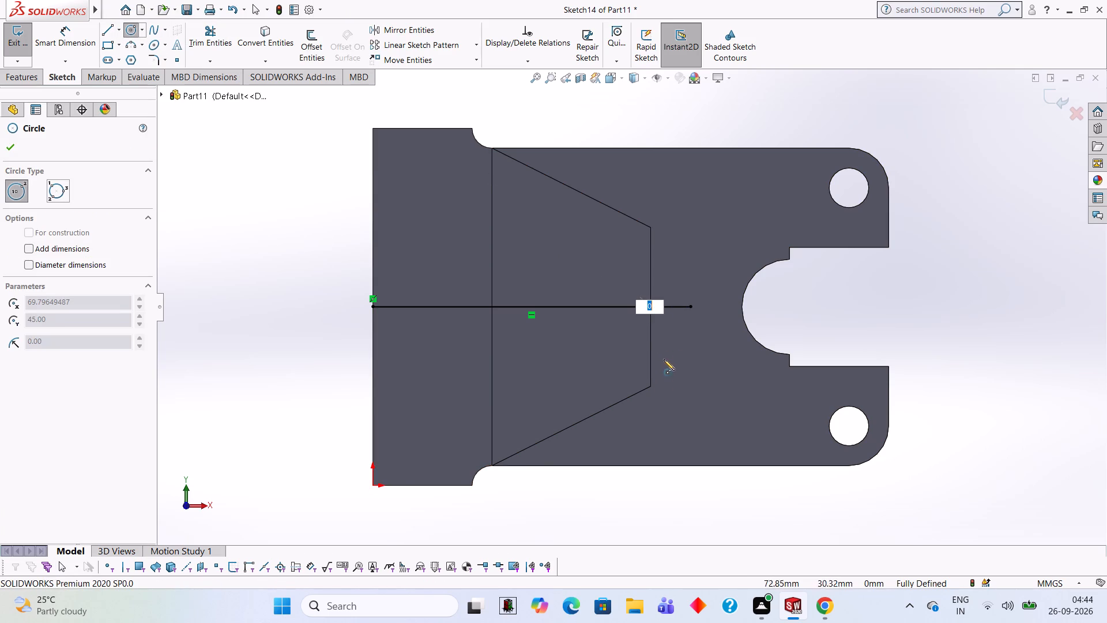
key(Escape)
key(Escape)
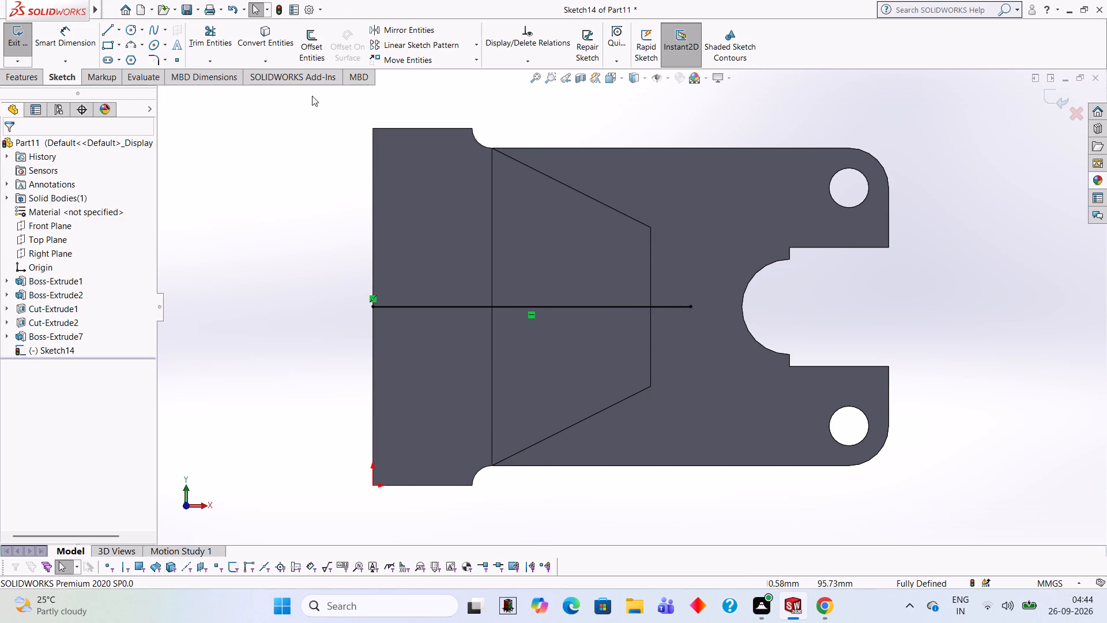
Sketch a circle of 20 mm radius centred where the 80 mm line crosses the boss's short vertical edge.
click(129, 32)
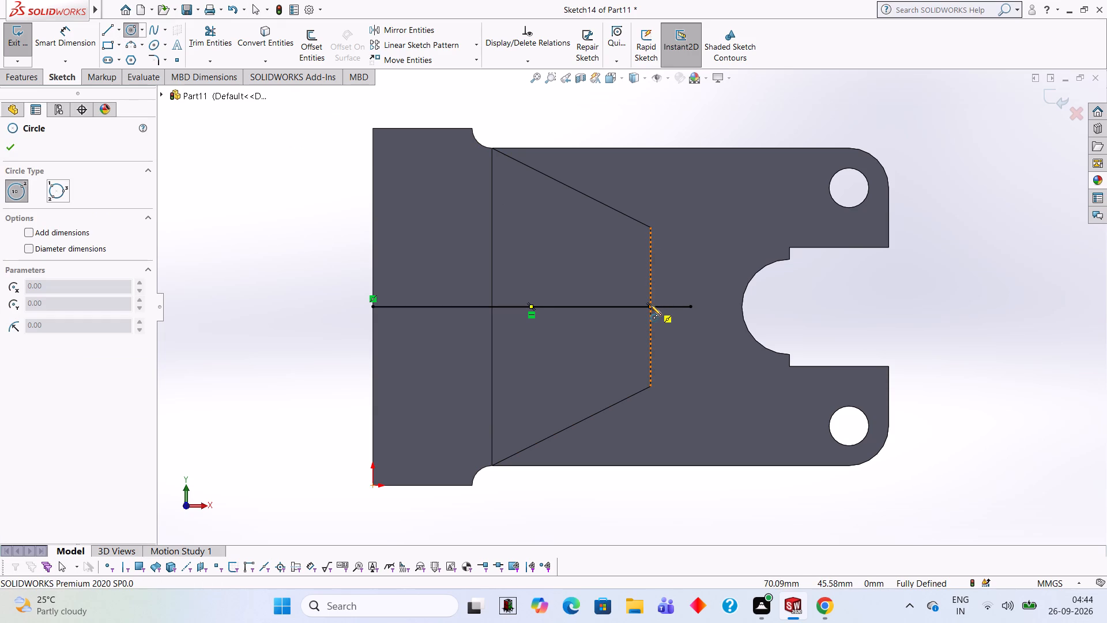
click(650, 306)
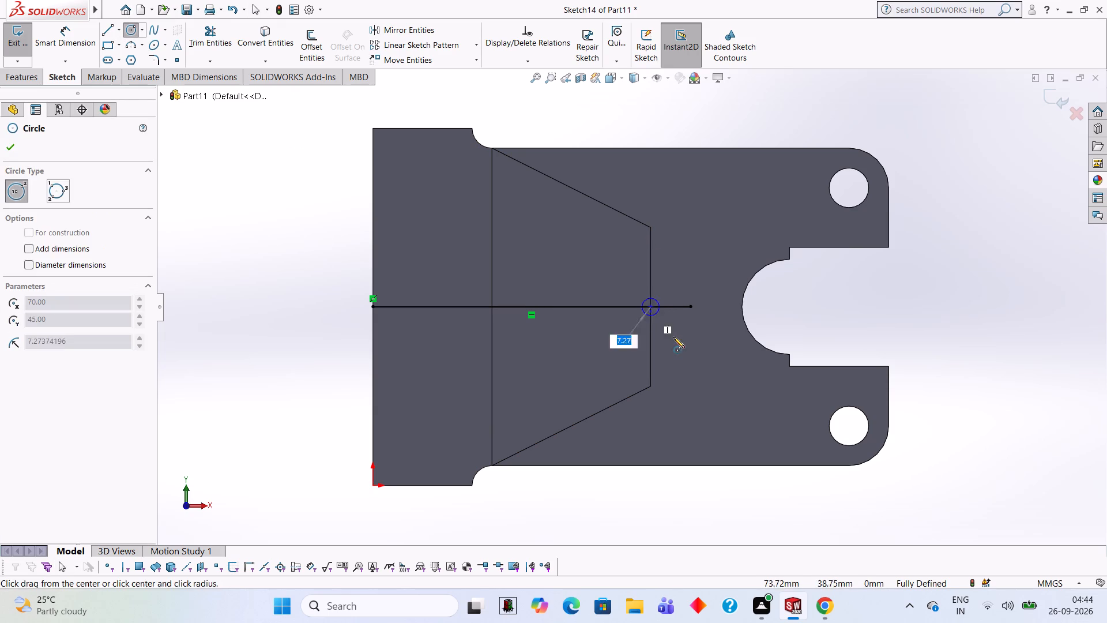
text(20)
key(Return)
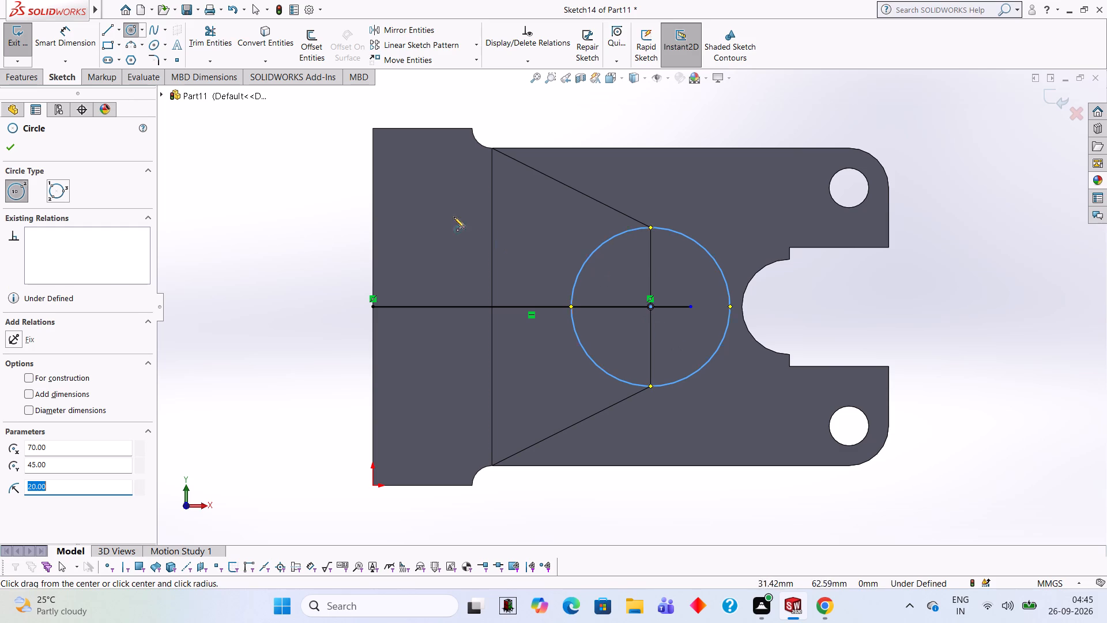
Sketch two lines about 63 mm long from the boss's upper and lower corners along its slanted edges to the circle's far side.
click(114, 31)
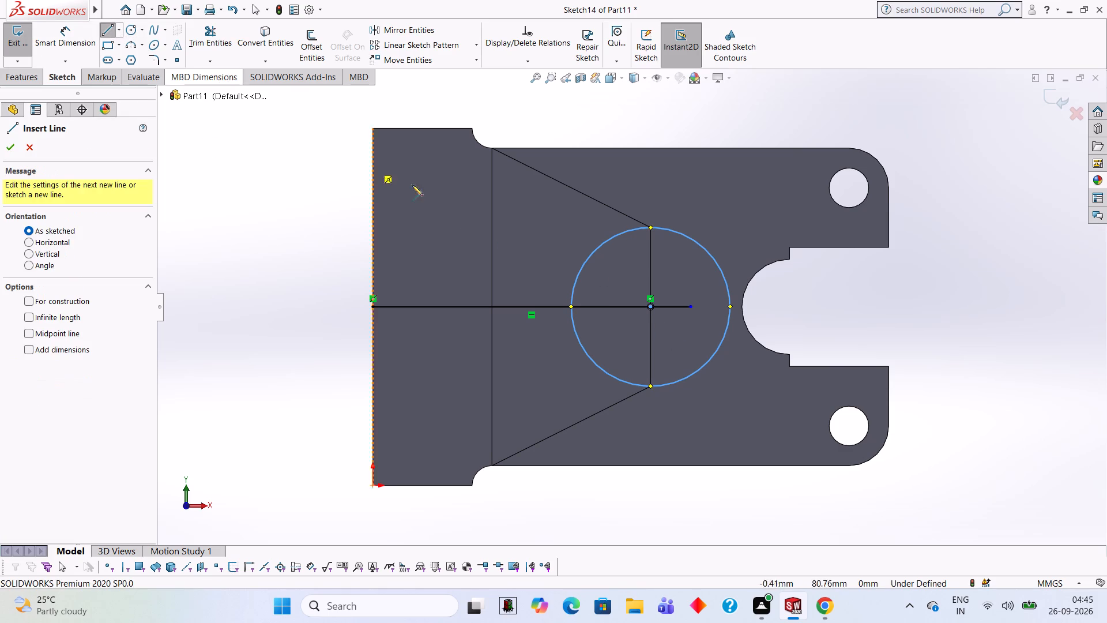
click(493, 149)
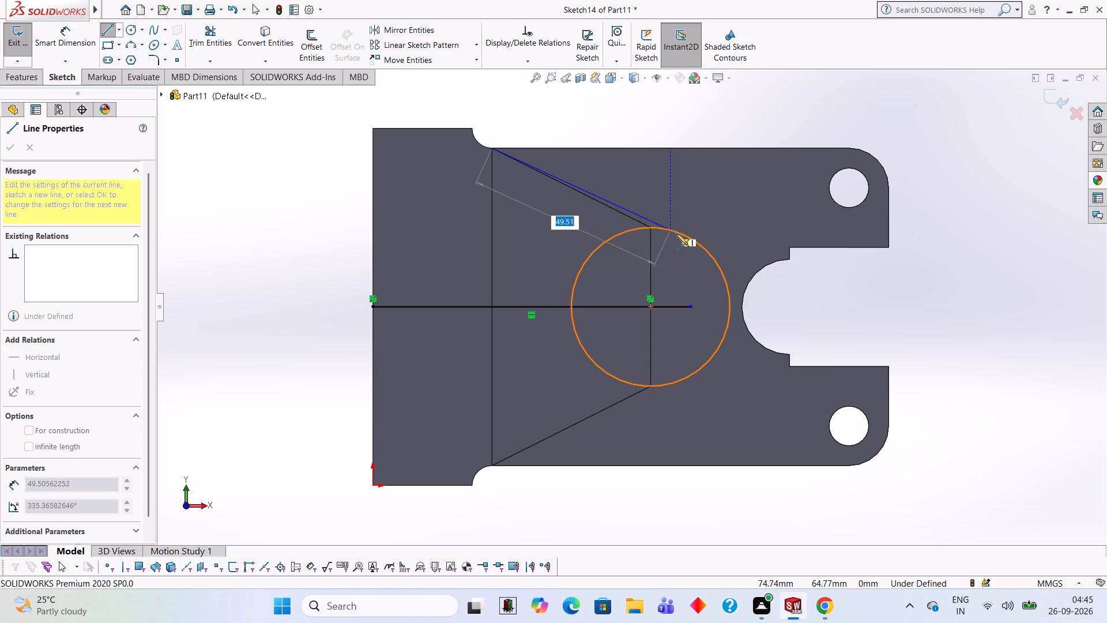
click(713, 258)
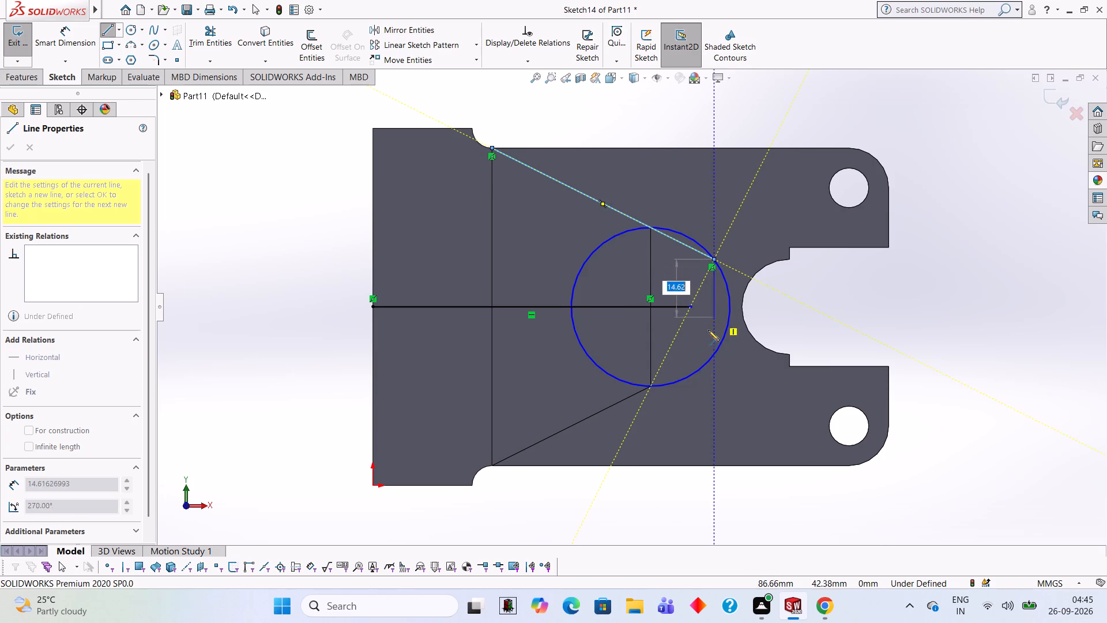
key(Escape)
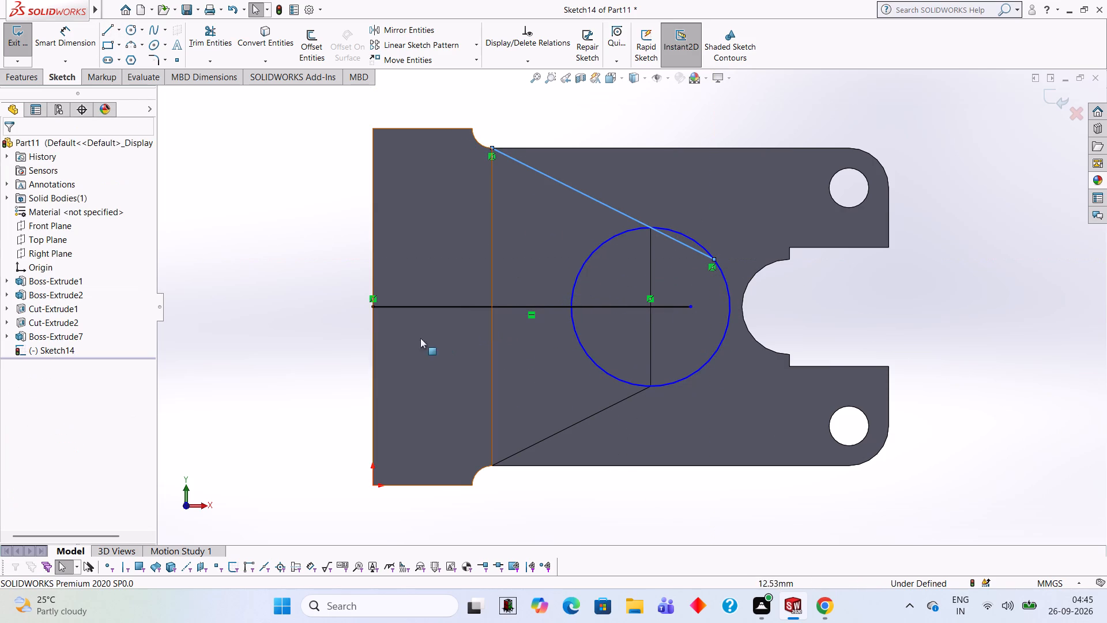
click(101, 33)
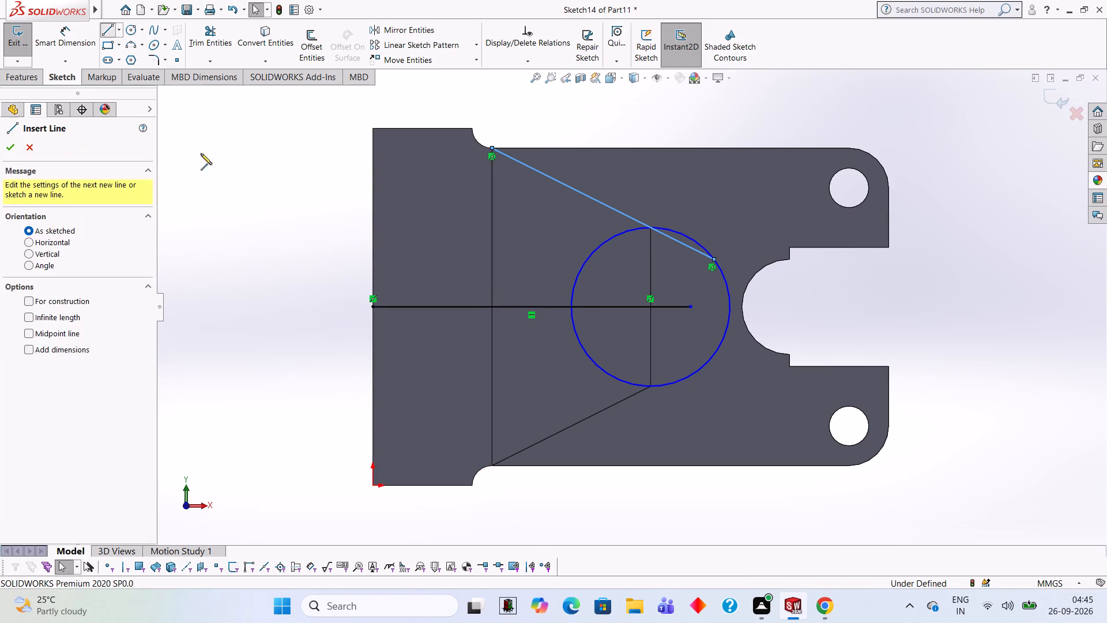
click(491, 464)
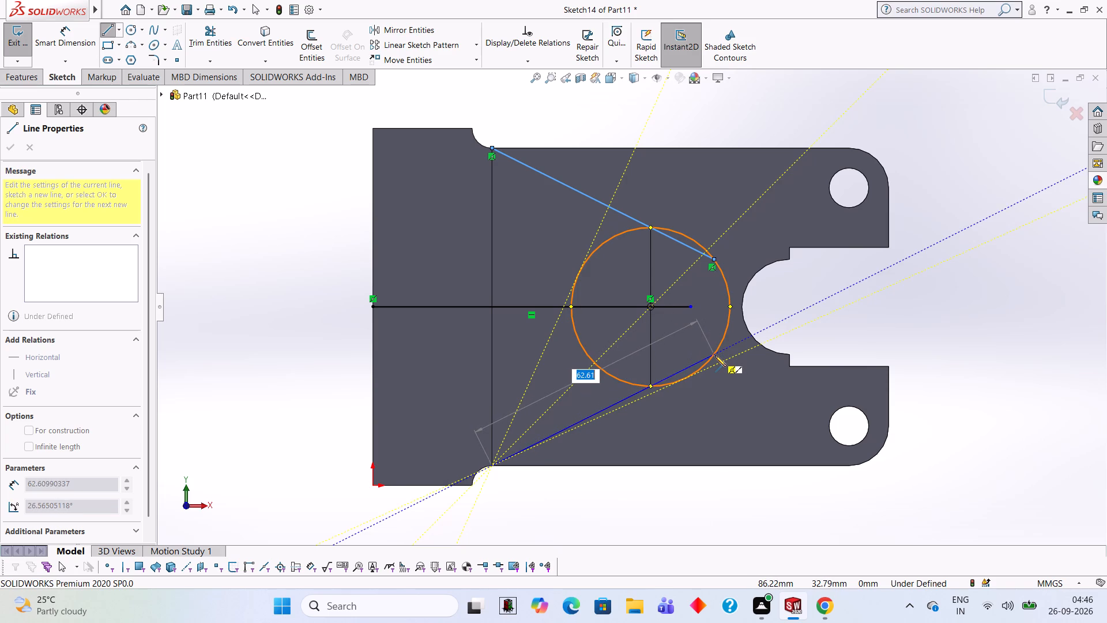
click(714, 355)
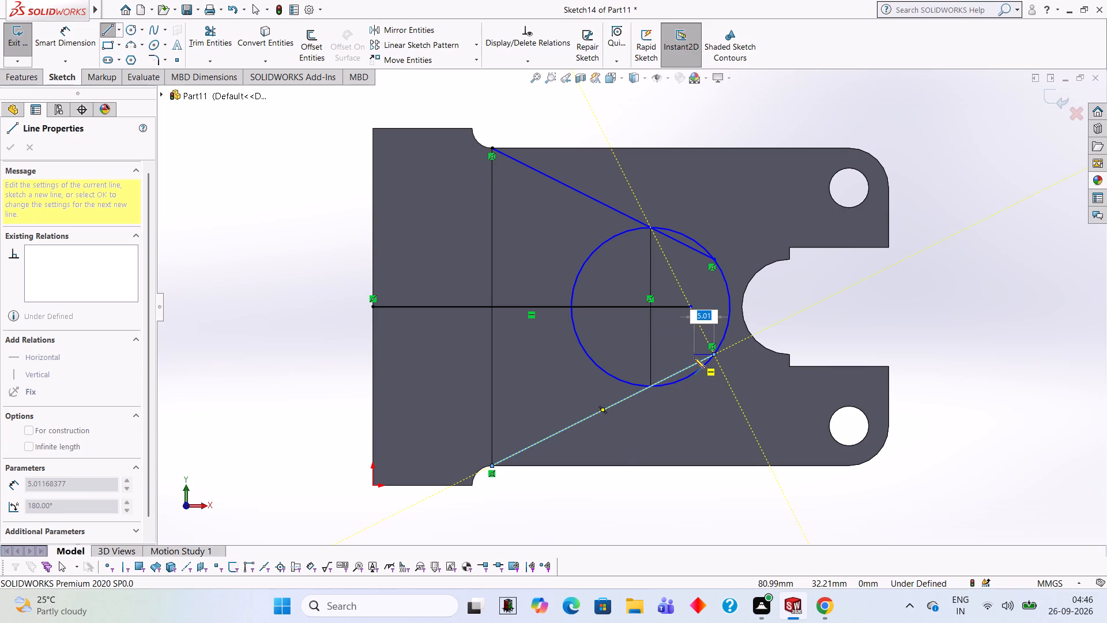
Trim the circle to leave only the arc joining the slanted lines' ends on the side facing the plate's slot.
click(203, 47)
click(579, 272)
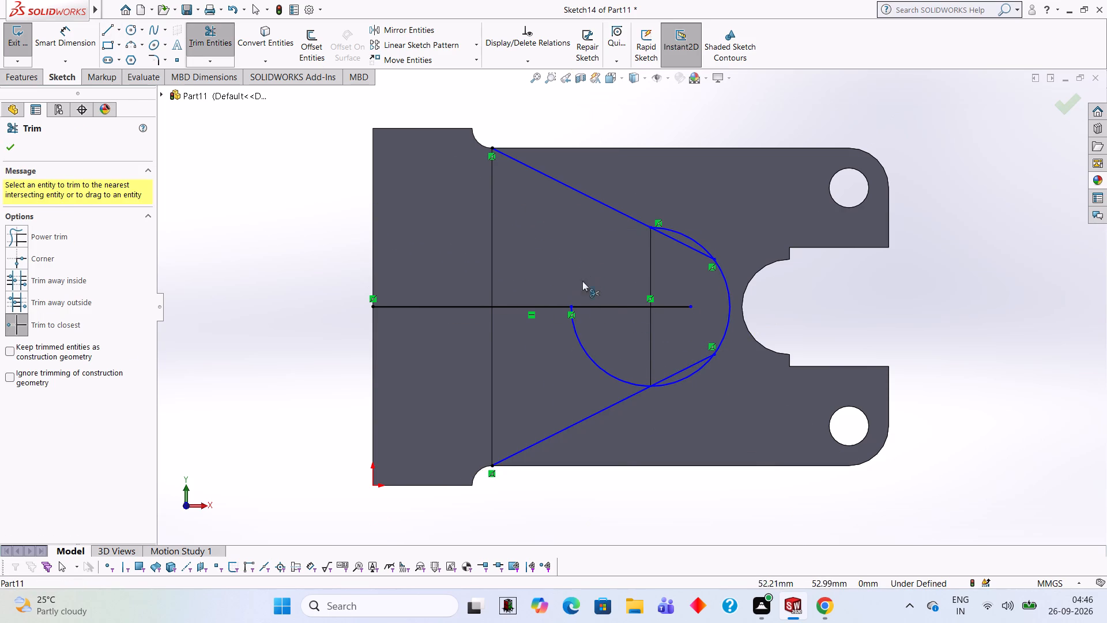
click(576, 335)
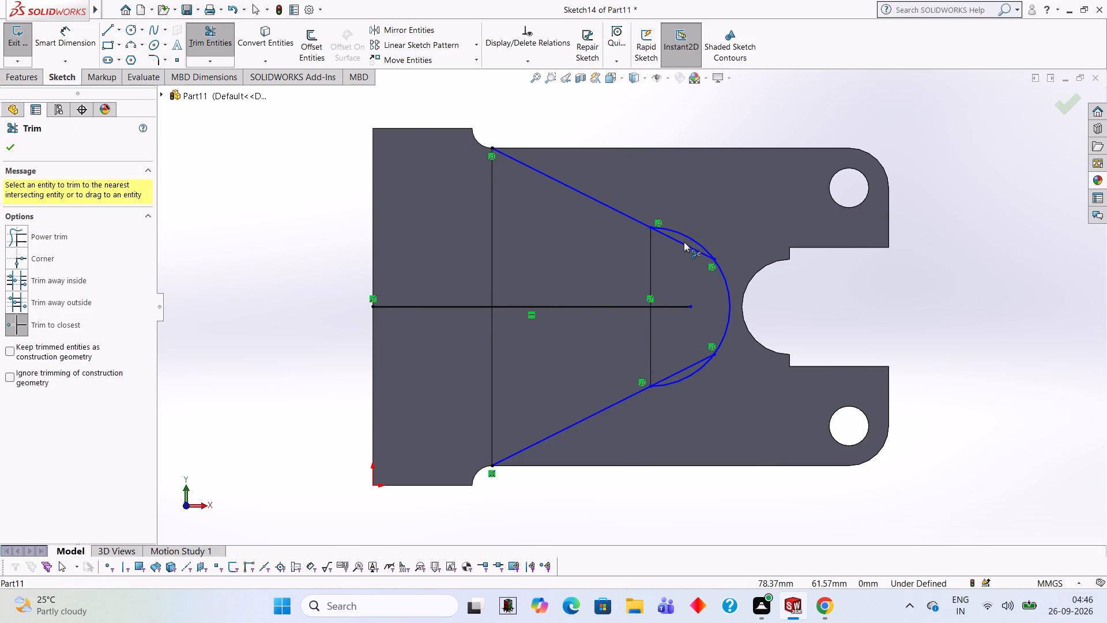
click(686, 237)
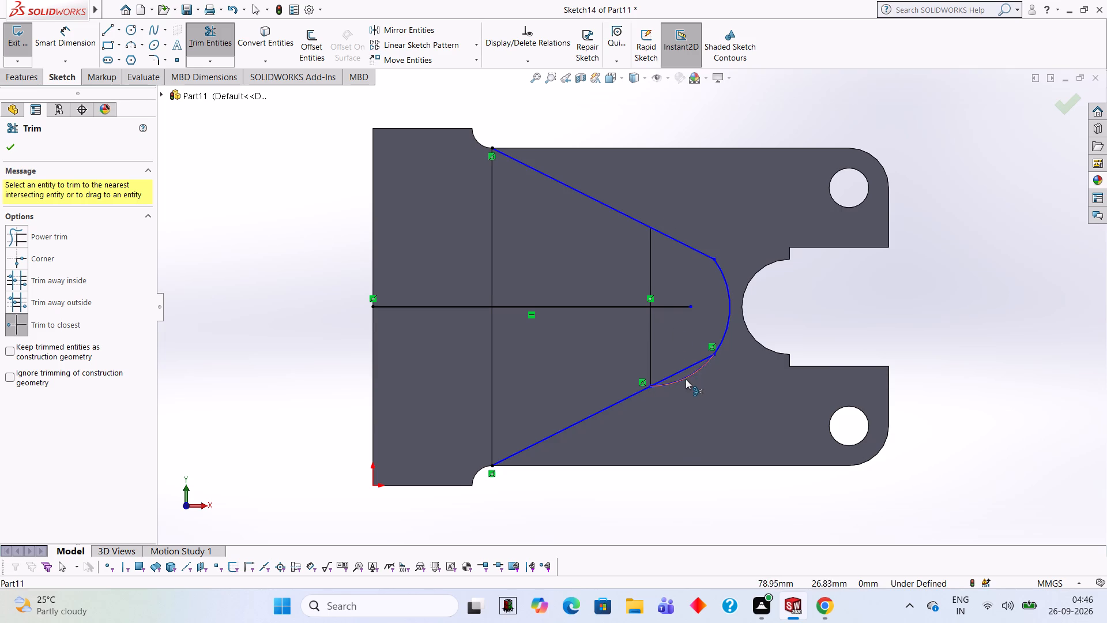
click(684, 378)
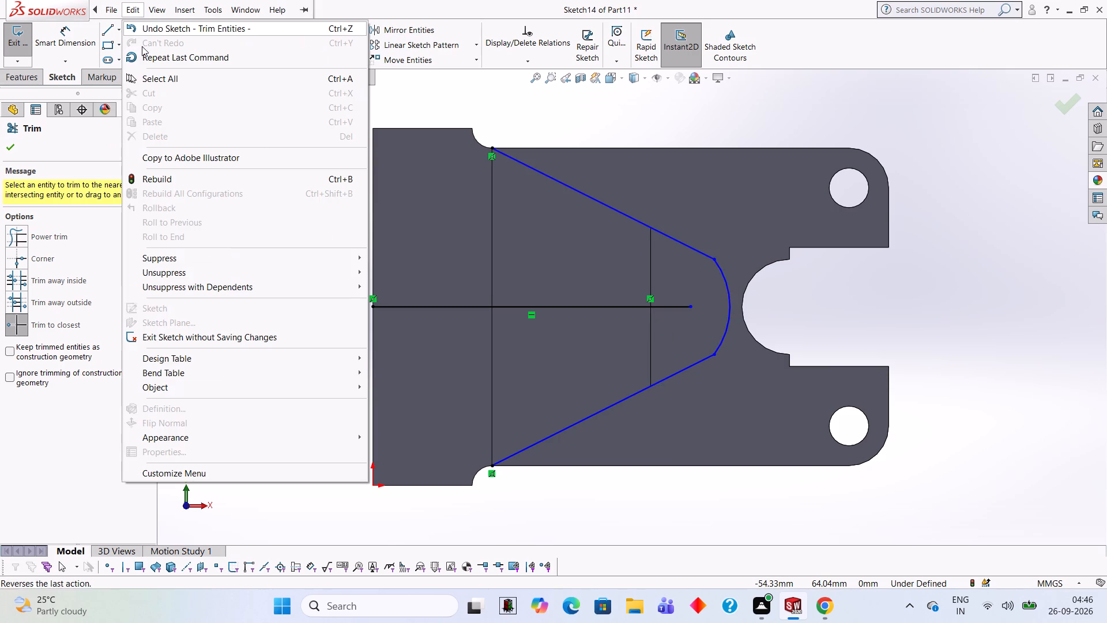
click(426, 93)
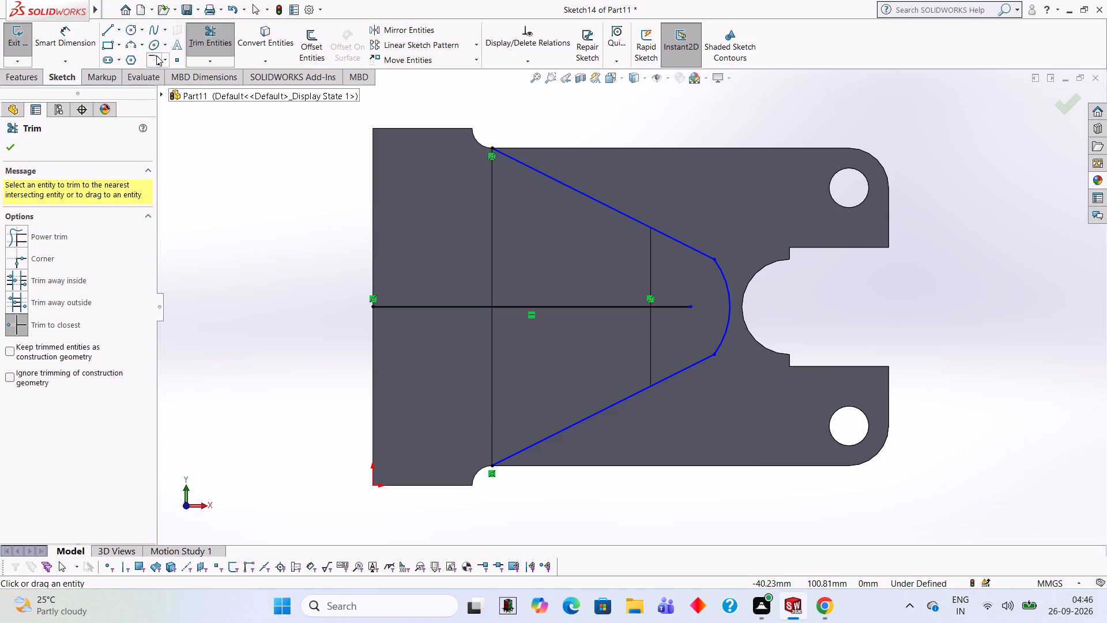
Add 10 mm sketch fillets at both corners where the slanted lines meet the arc.
click(156, 55)
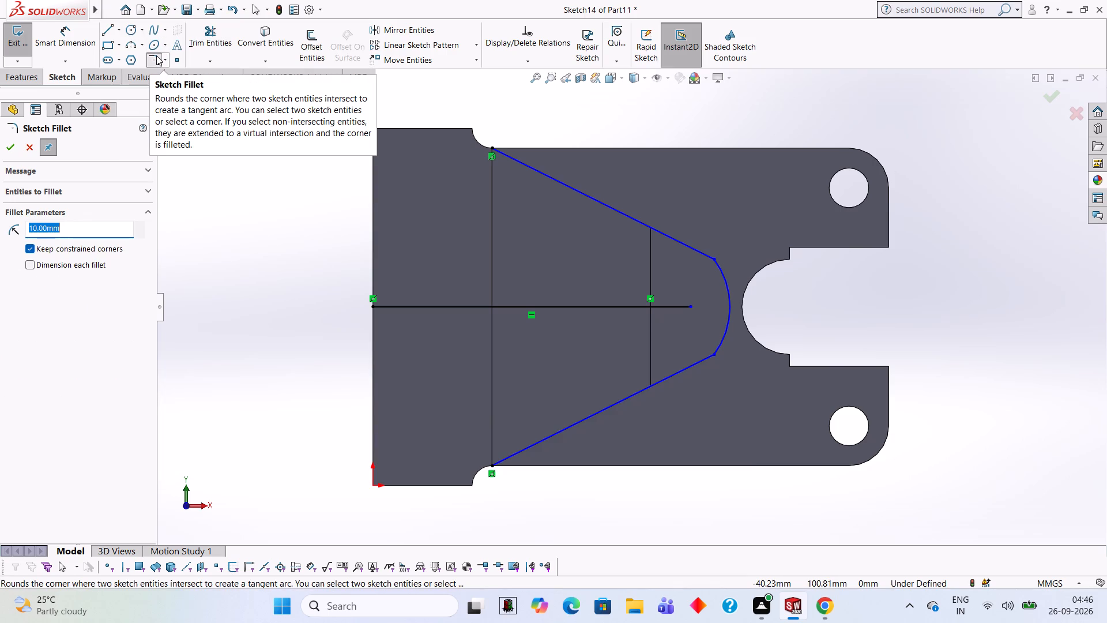
click(637, 219)
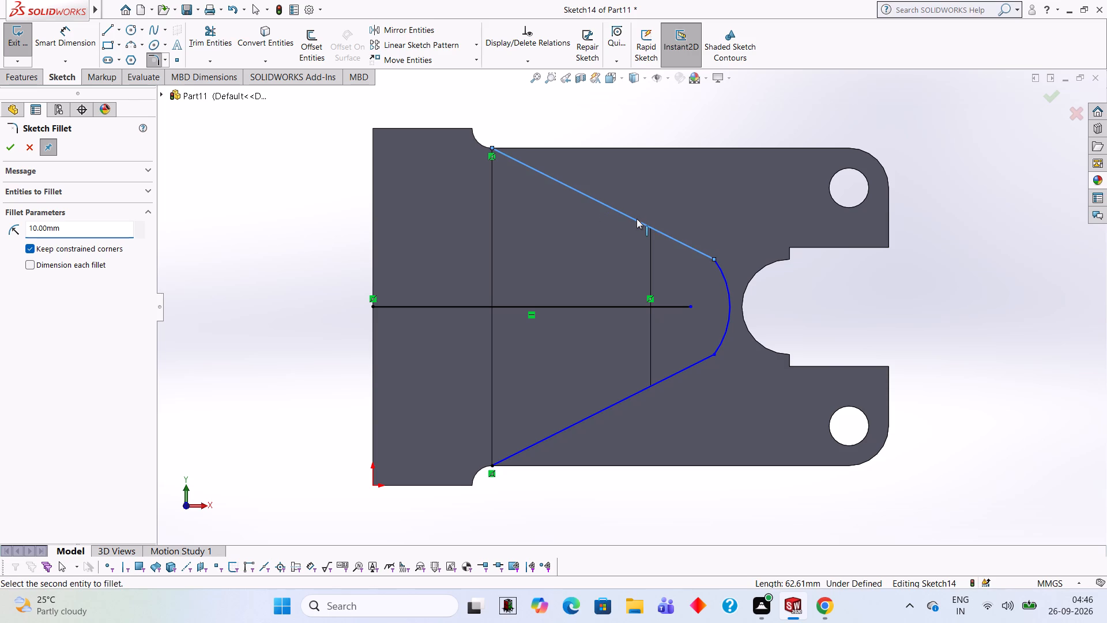
click(723, 280)
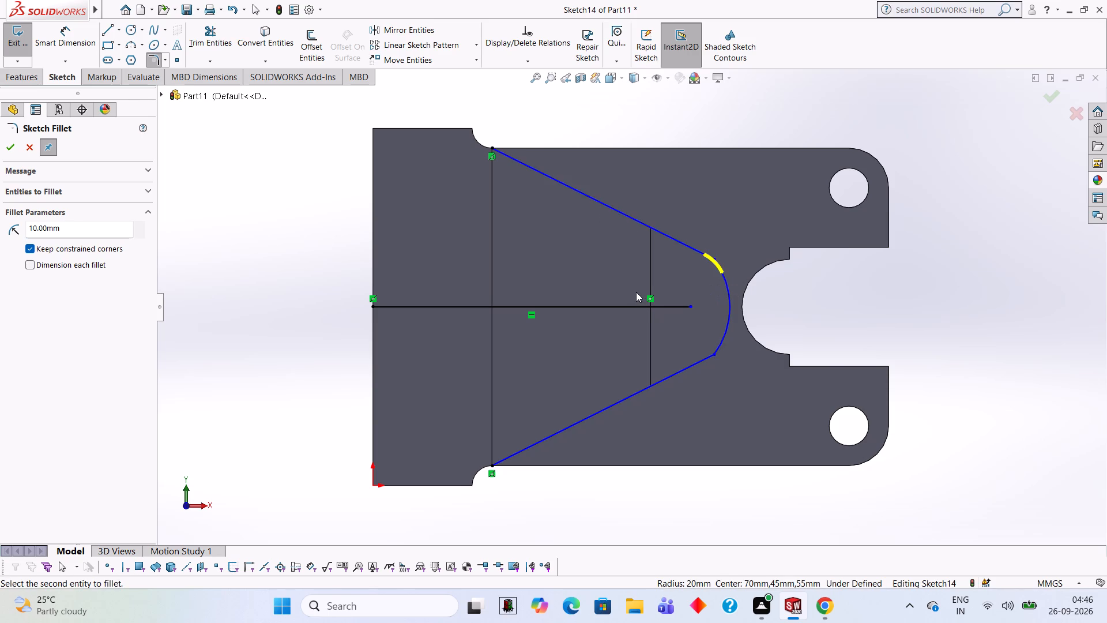
key(Return)
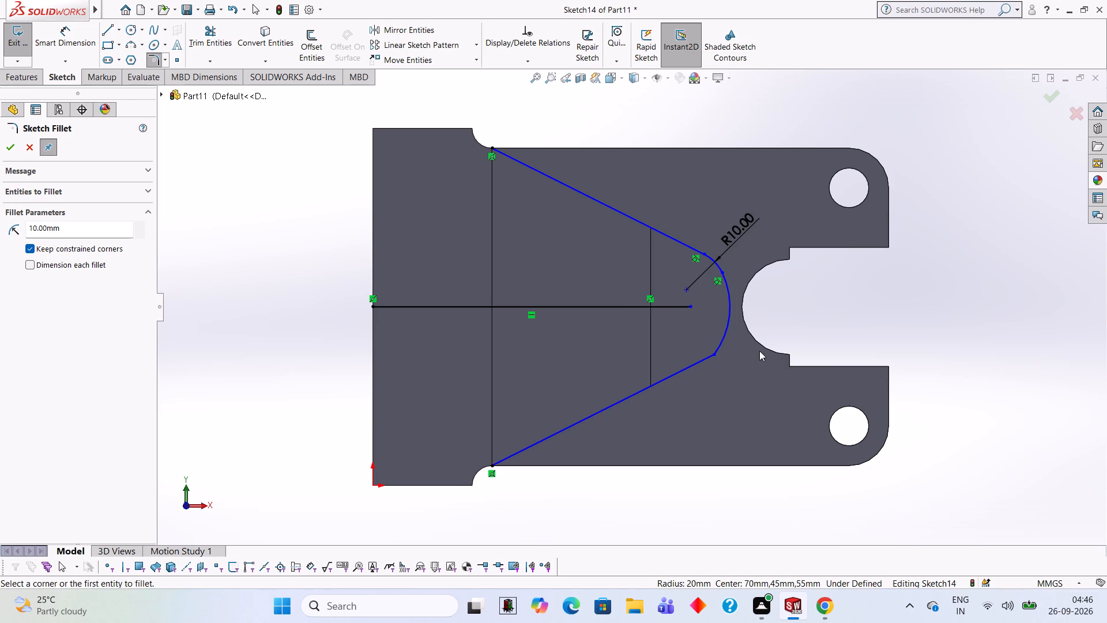
click(659, 383)
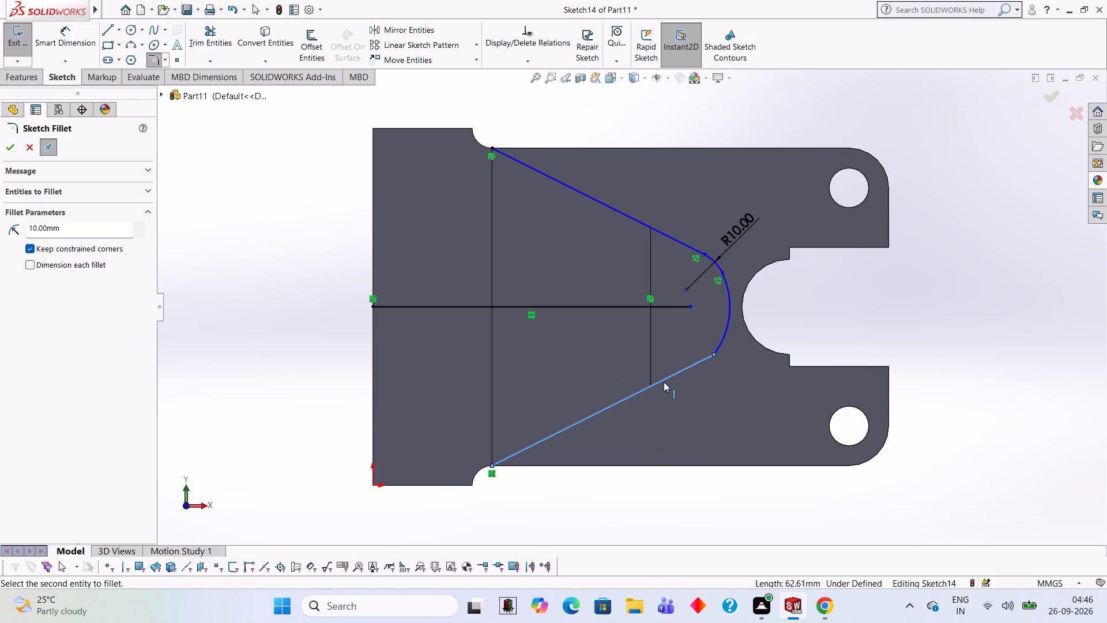
click(723, 336)
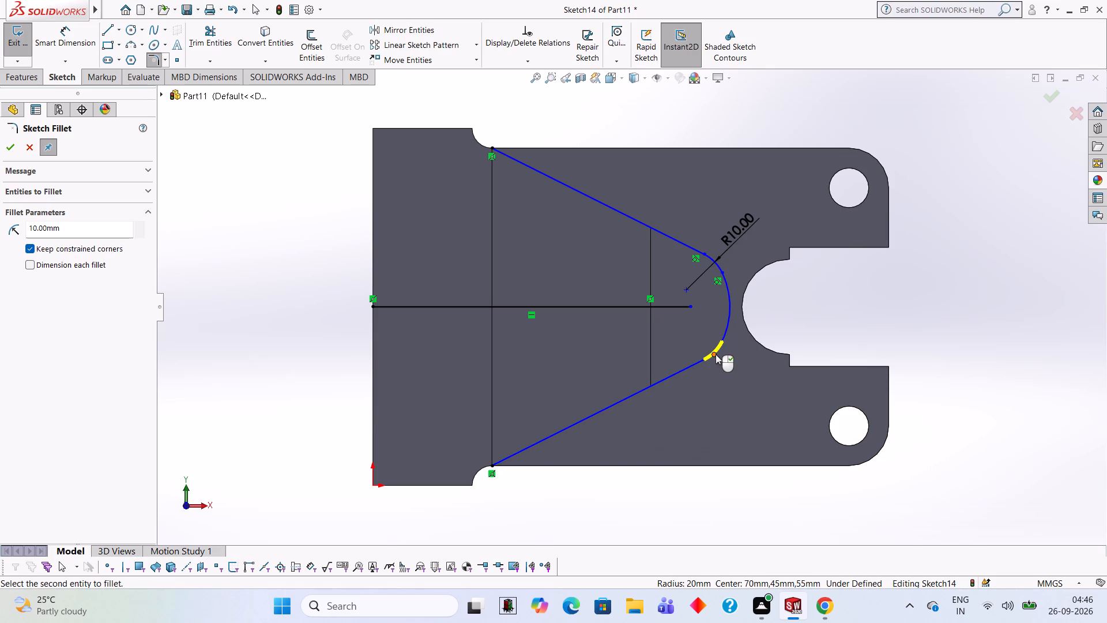
key(Return)
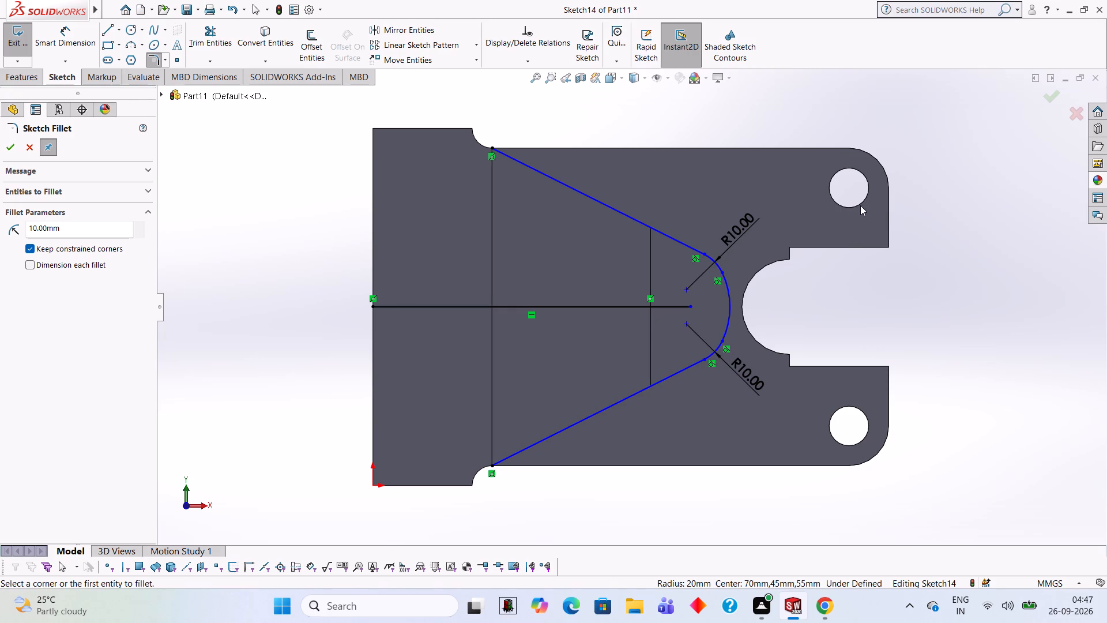
Trim away the 80 mm horizontal centre line, leaving the tapered round-nosed outline in the sketch.
middle_drag(925, 177, 888, 156)
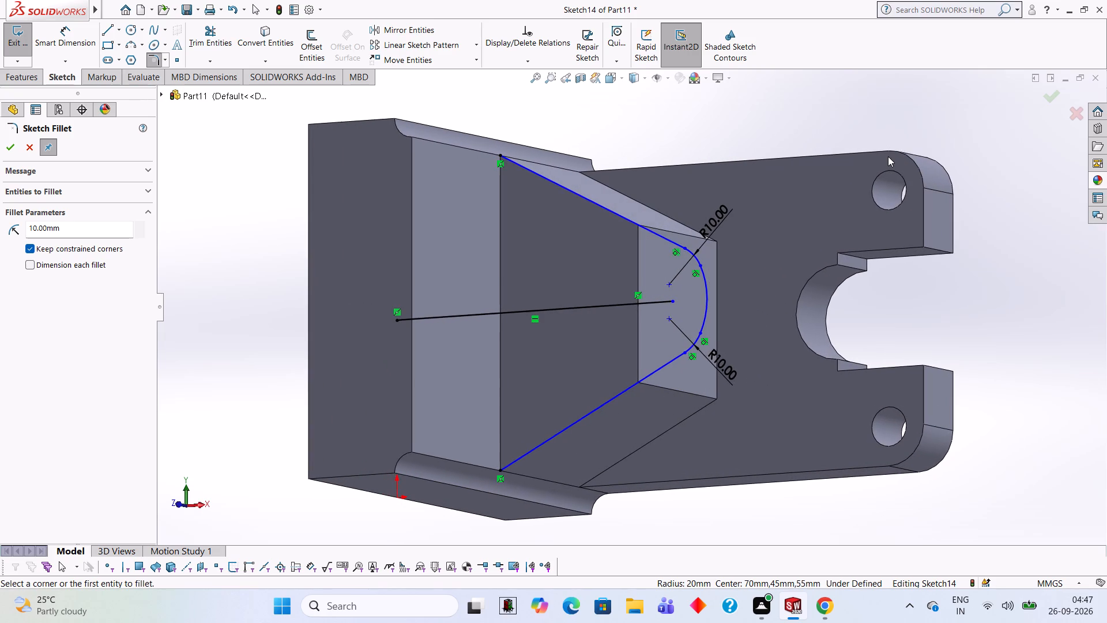
middle_drag(777, 112, 811, 130)
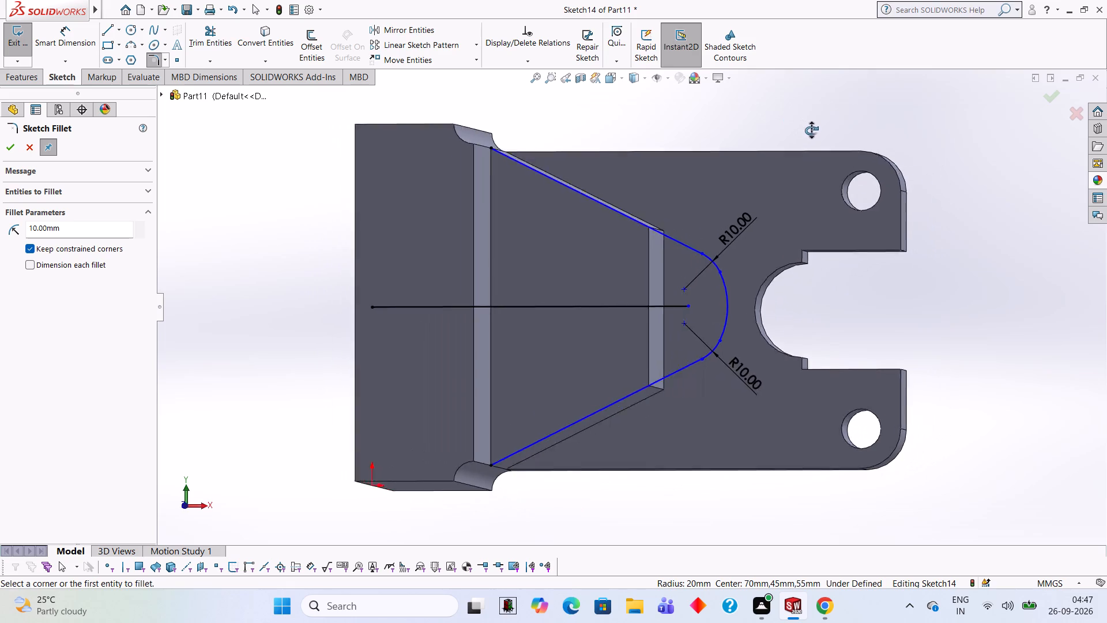
middle_drag(811, 130, 820, 136)
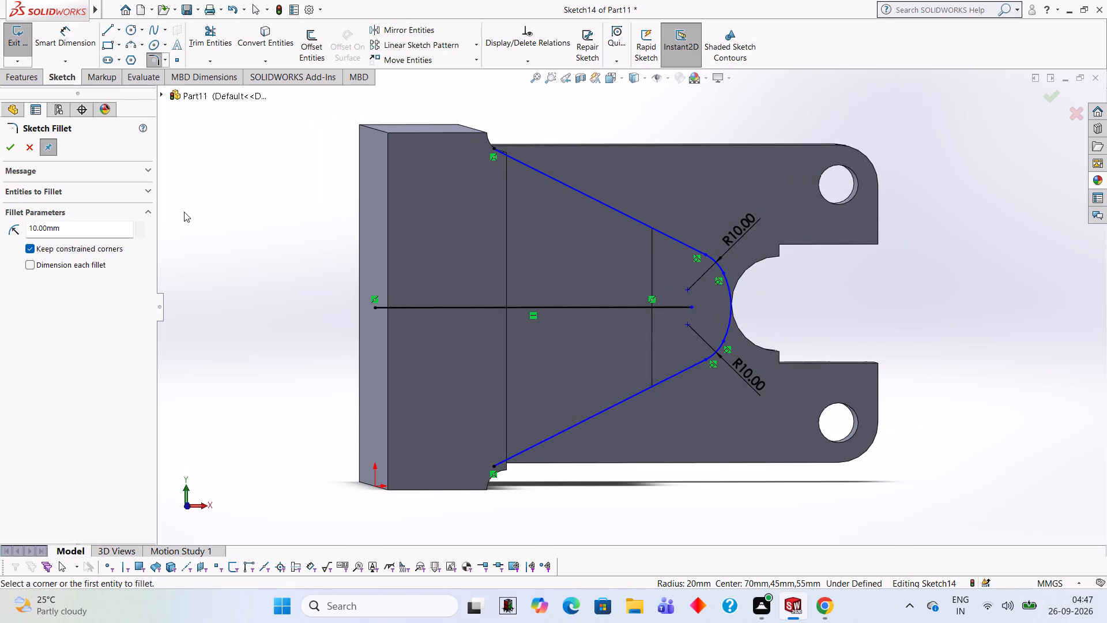
click(200, 46)
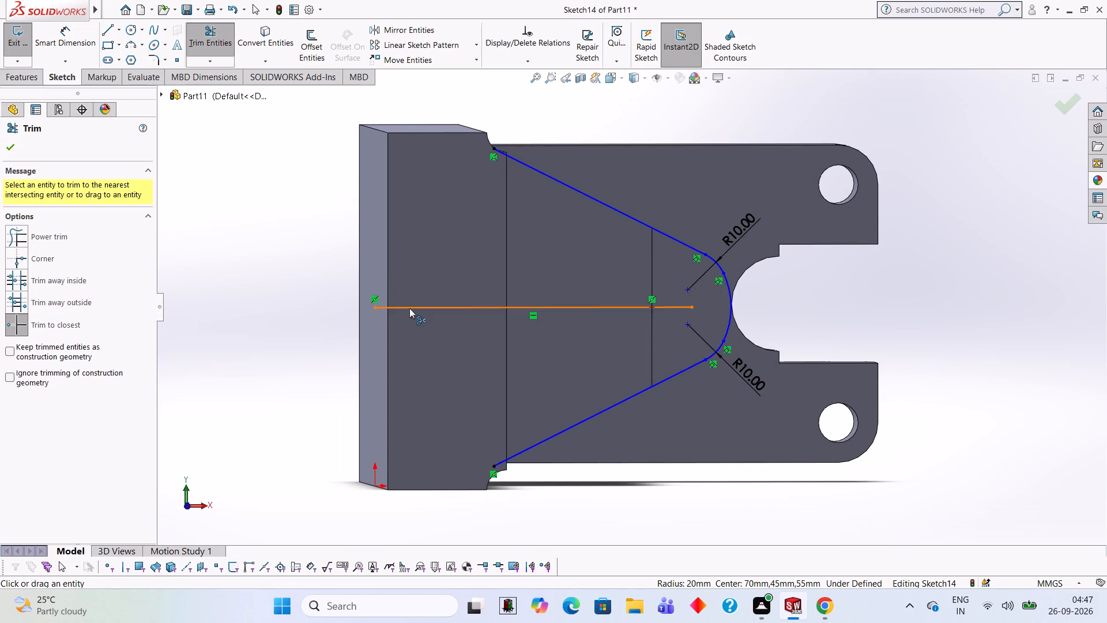
click(409, 308)
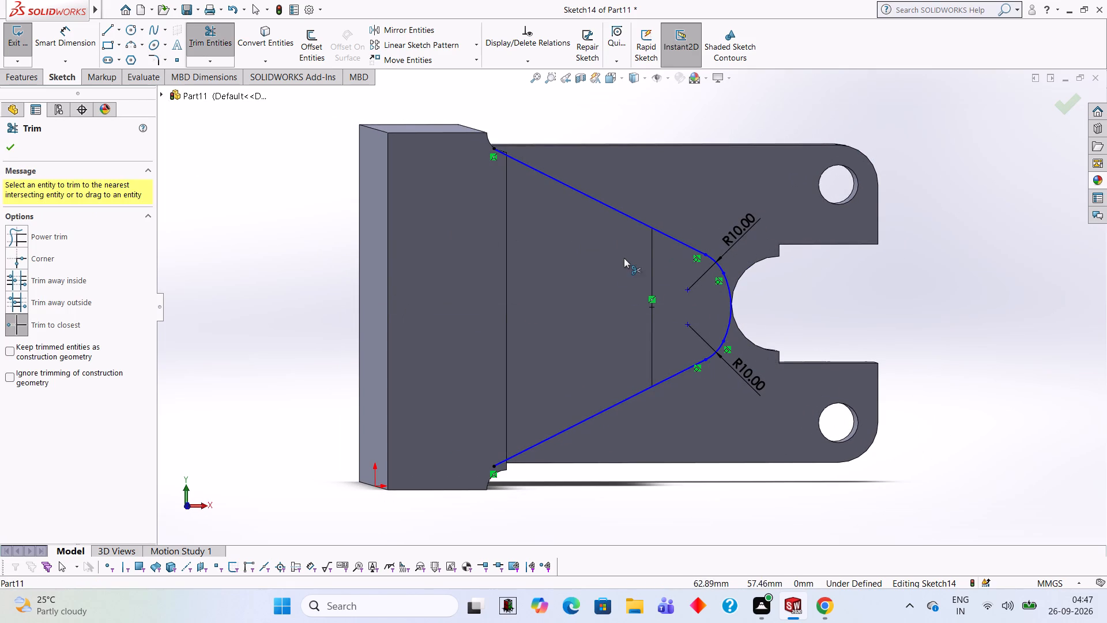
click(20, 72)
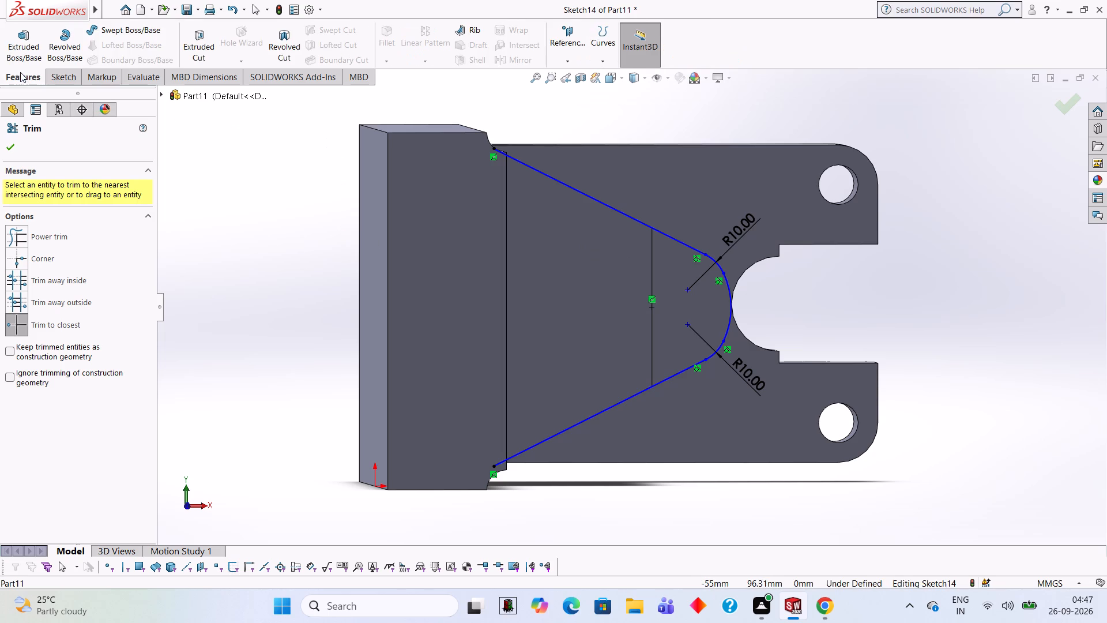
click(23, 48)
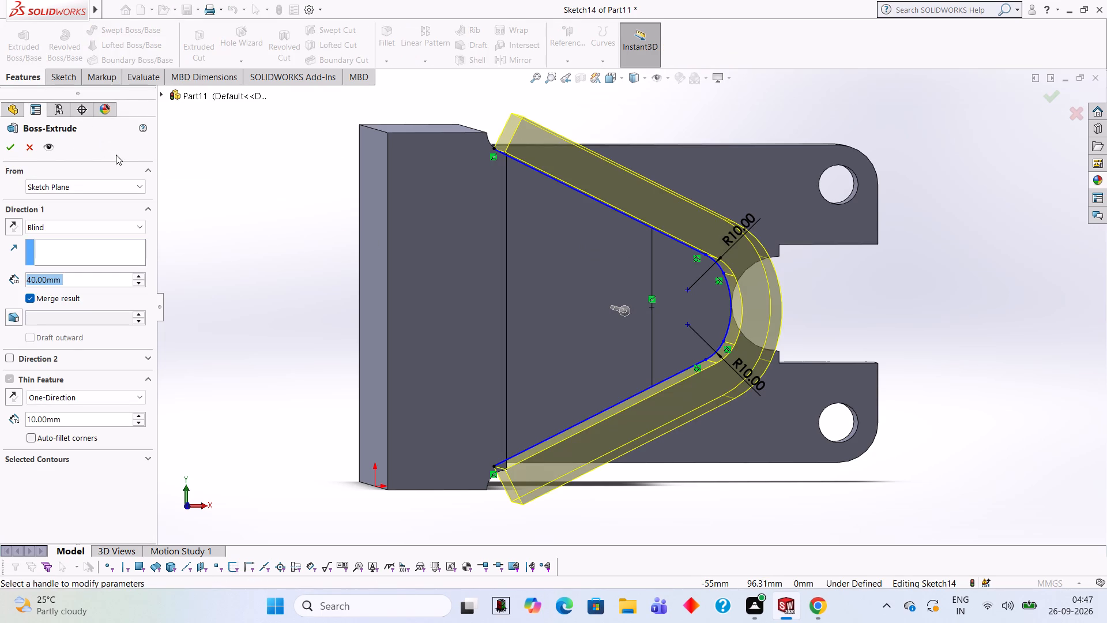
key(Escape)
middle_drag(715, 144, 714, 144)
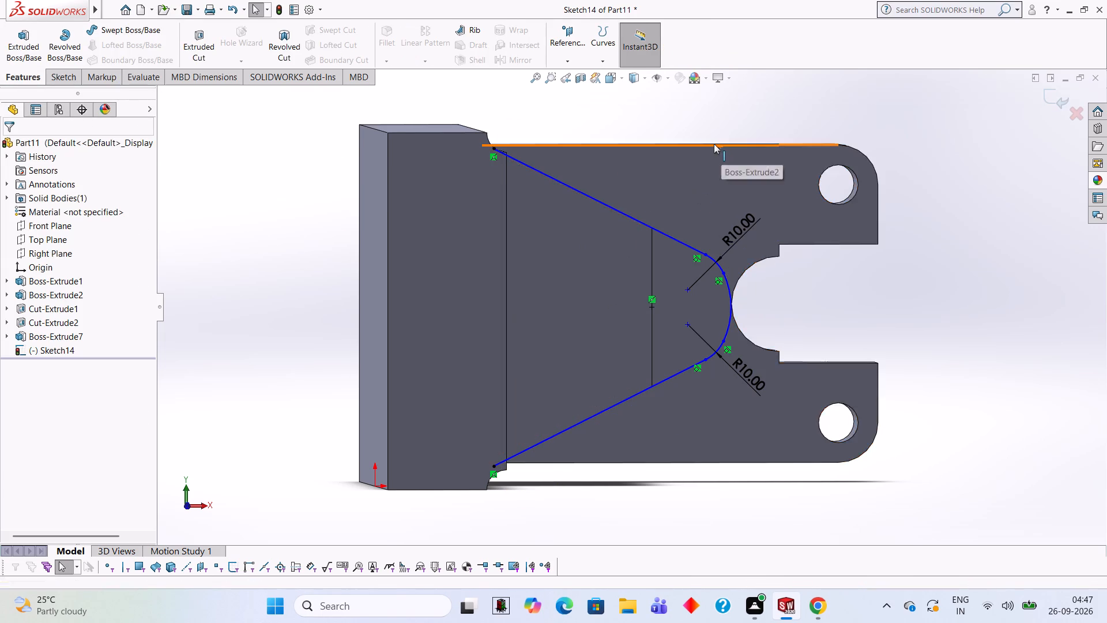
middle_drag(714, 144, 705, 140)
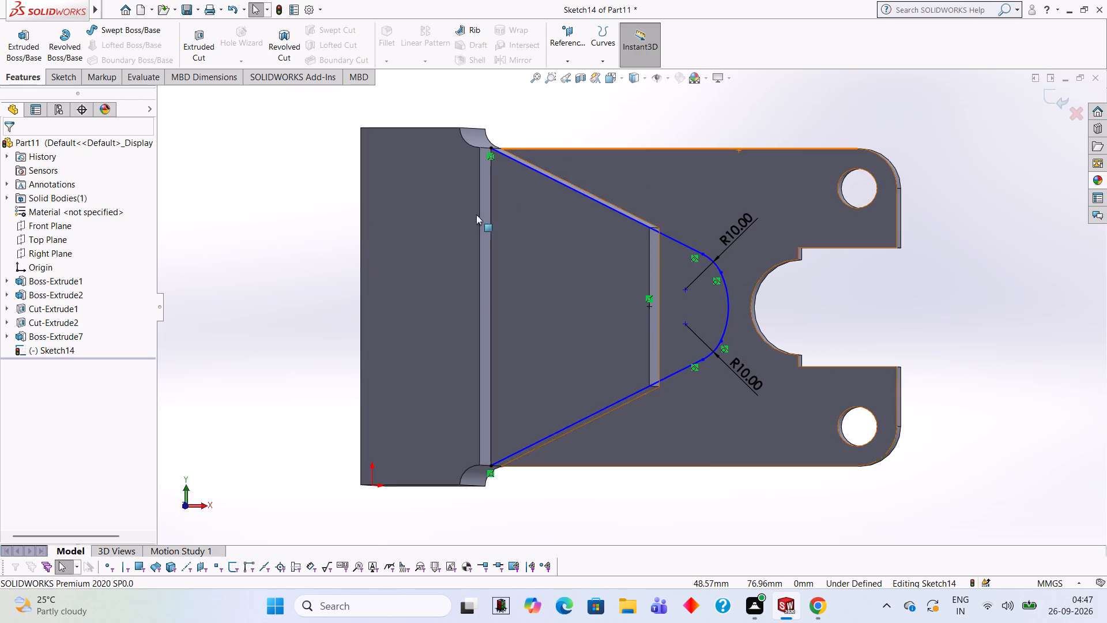
Close the tapered profile with an 80 mm vertical line joining the open ends of its two slanted lines.
click(50, 77)
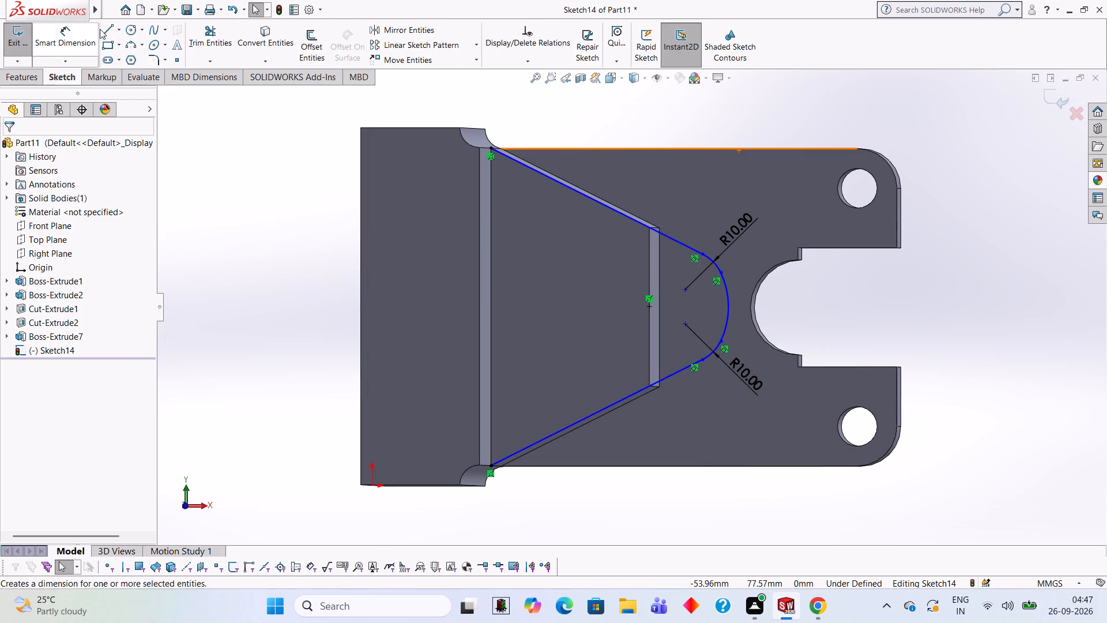
click(101, 24)
click(490, 149)
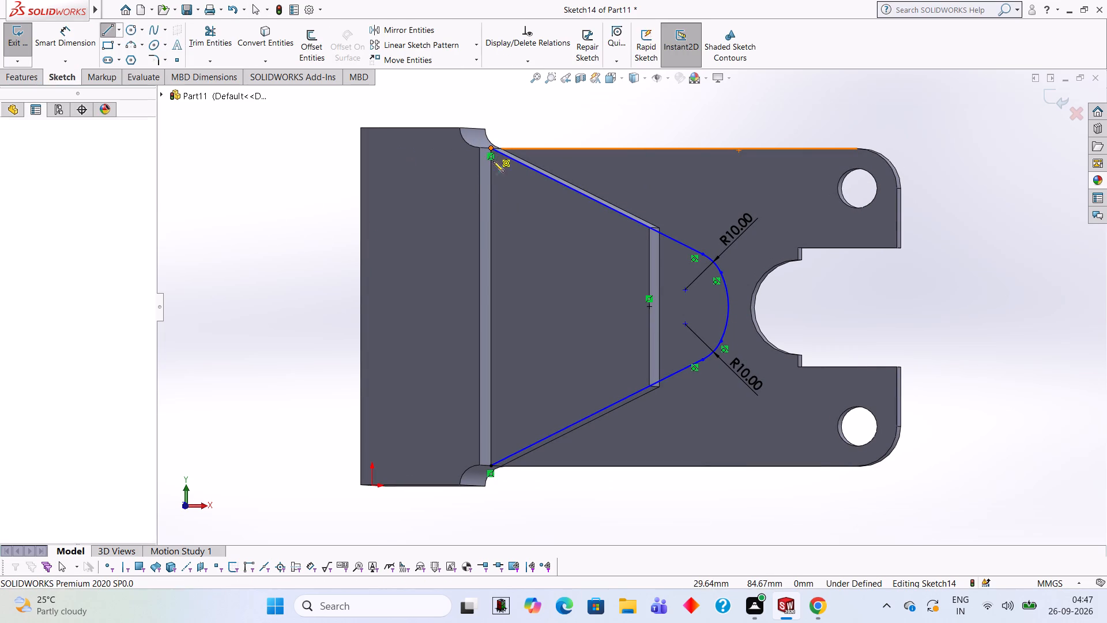
click(491, 465)
key(Escape)
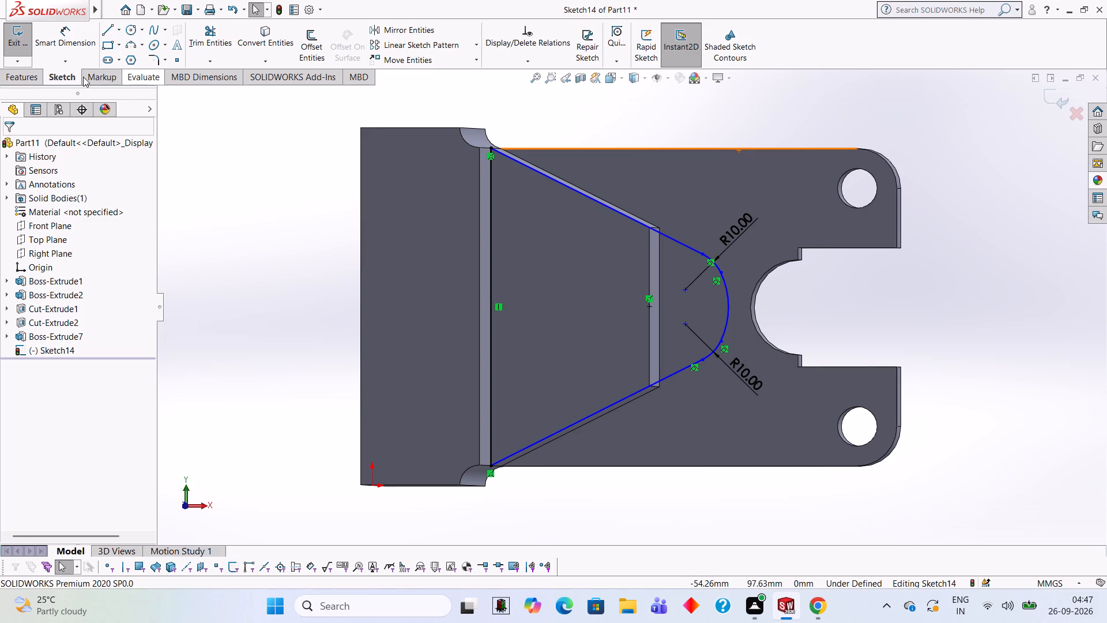
Extrude the closed tapered profile as a blind boss 17.5 mm deep, merged with the body.
click(32, 77)
click(22, 57)
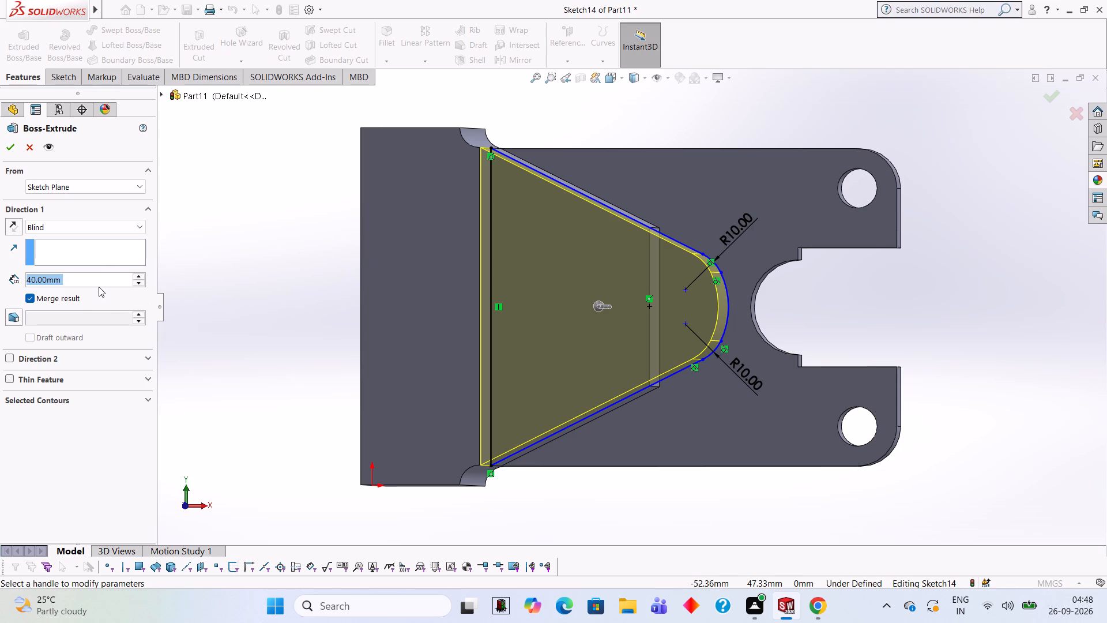
text(17.5)
key(Return)
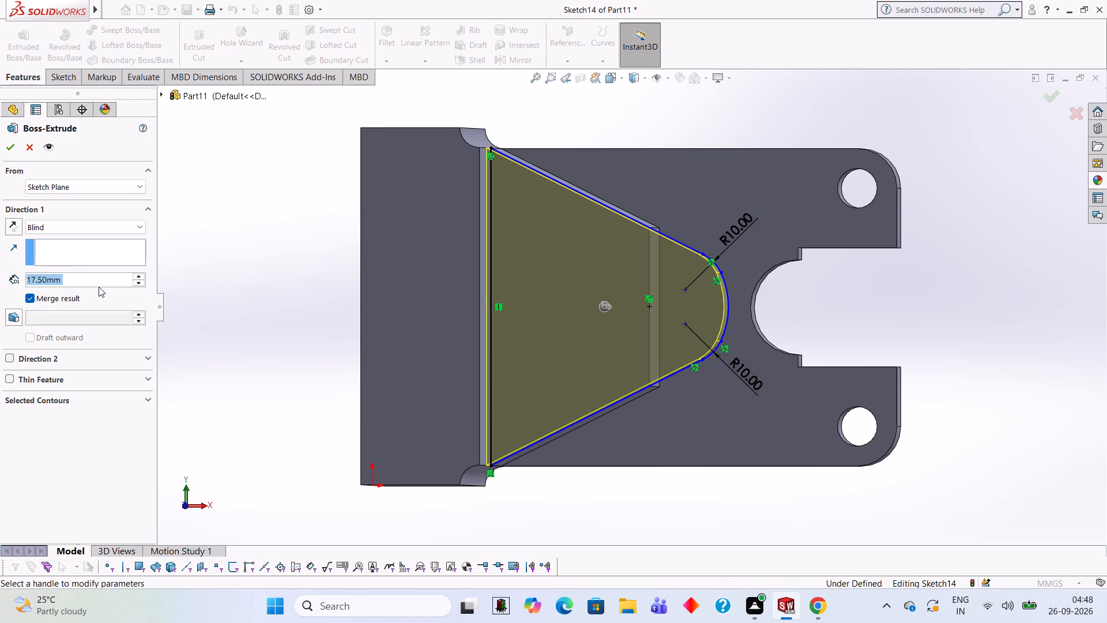
middle_drag(652, 112, 560, 123)
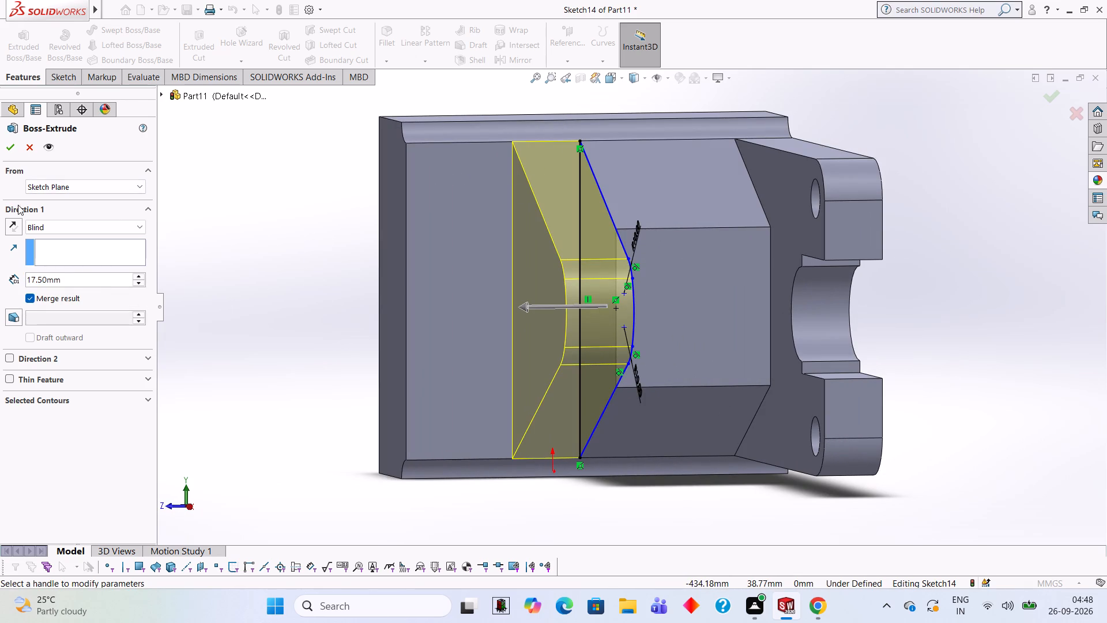
click(13, 152)
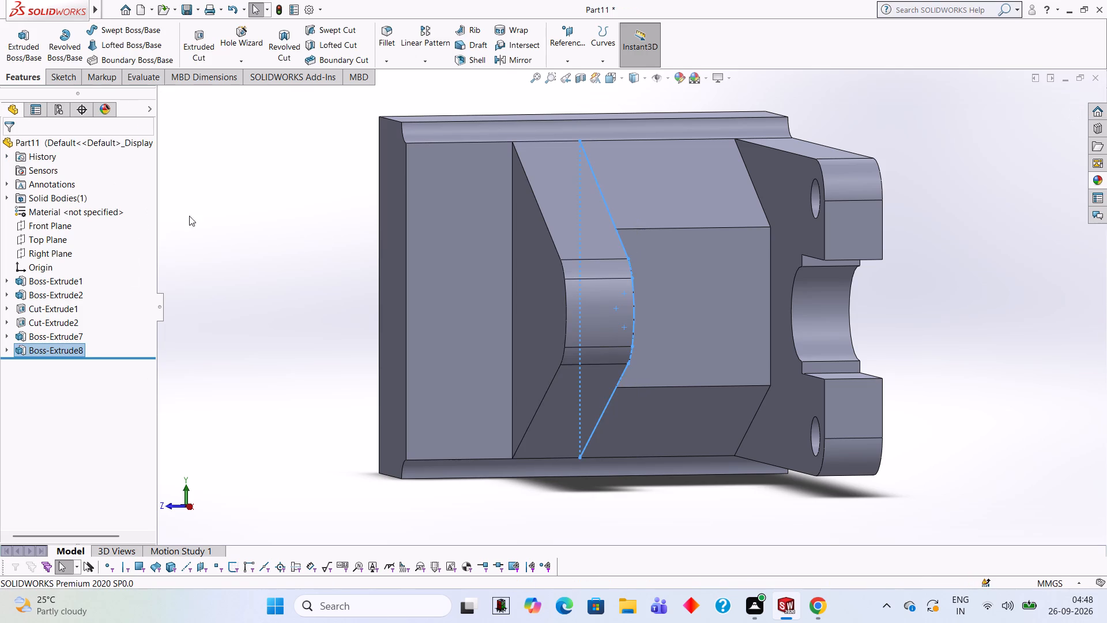
click(197, 219)
Start a new sketch on the flat outer face of the round-nosed tapered boss.
middle_drag(243, 222, 336, 215)
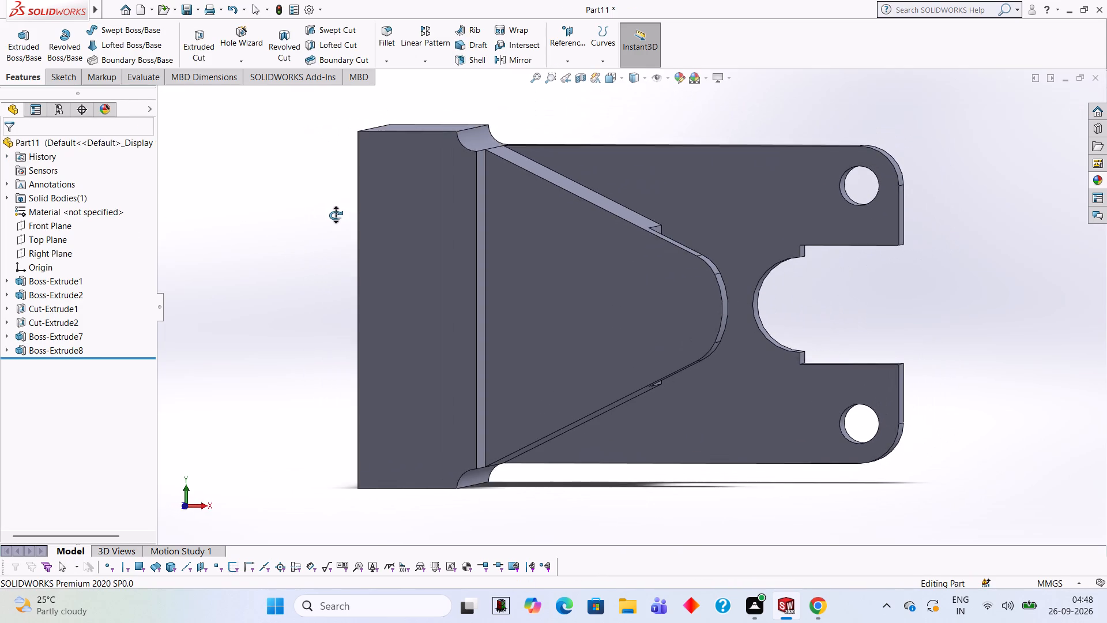
middle_drag(336, 215, 318, 207)
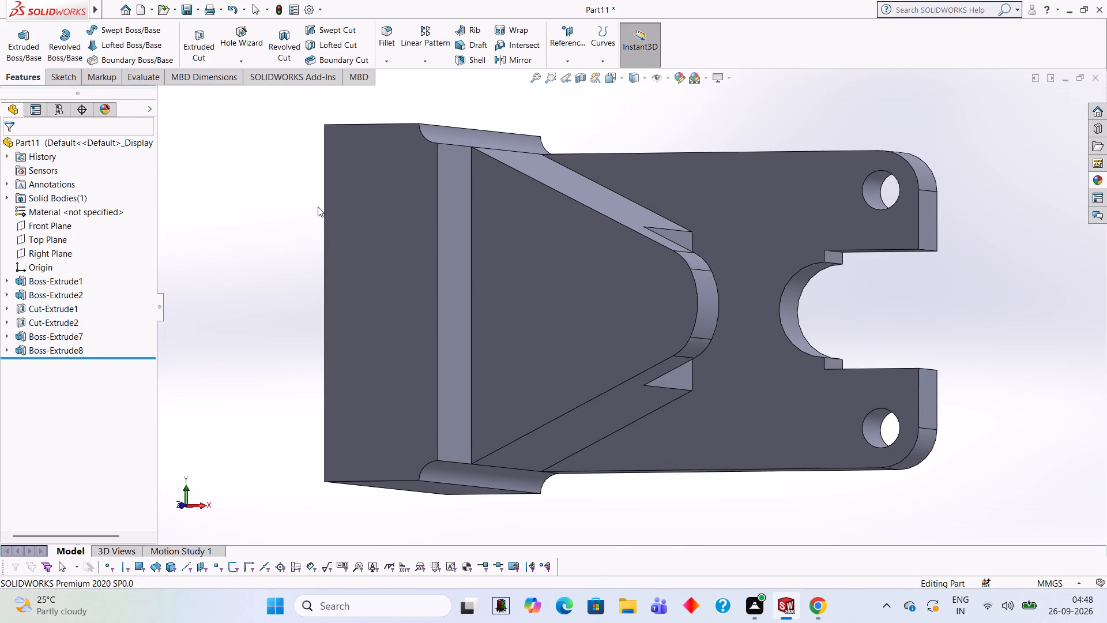
click(639, 321)
click(692, 287)
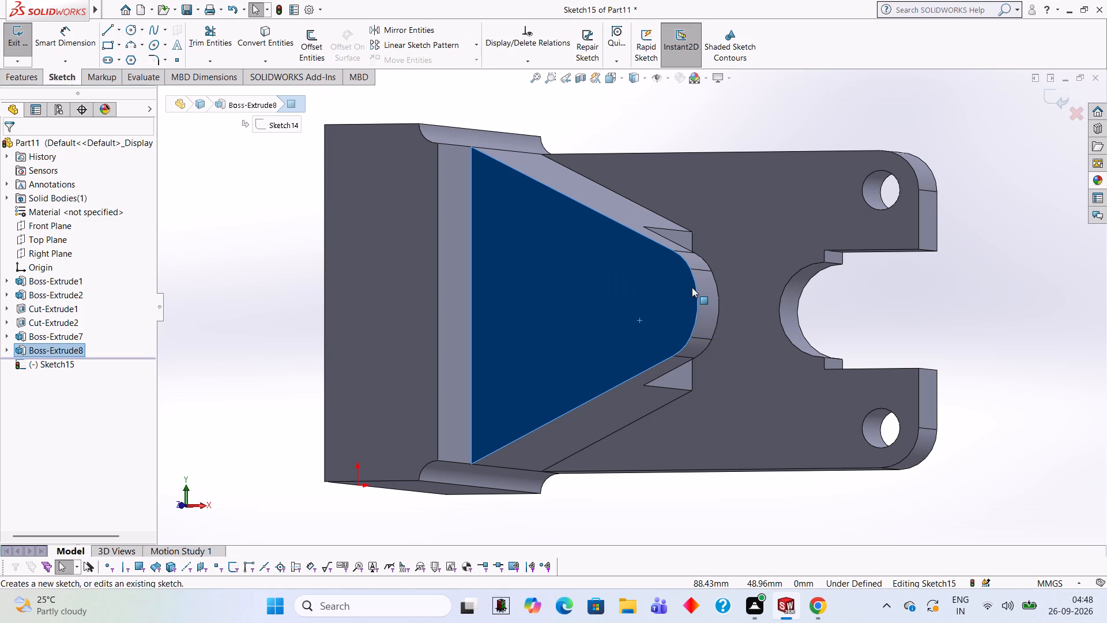
key(ctrl+8)
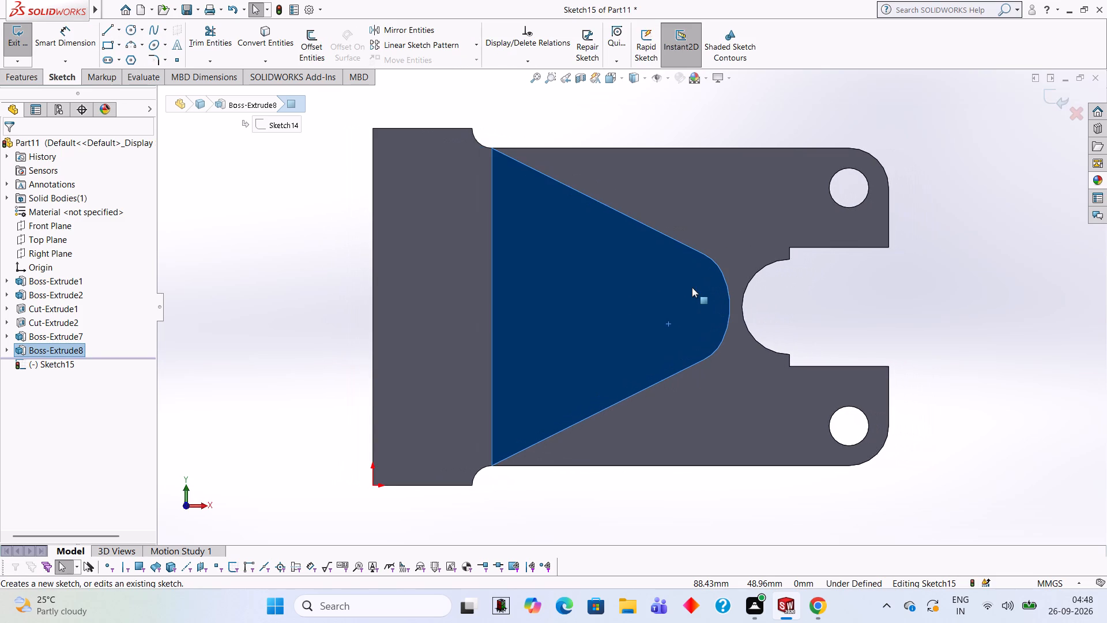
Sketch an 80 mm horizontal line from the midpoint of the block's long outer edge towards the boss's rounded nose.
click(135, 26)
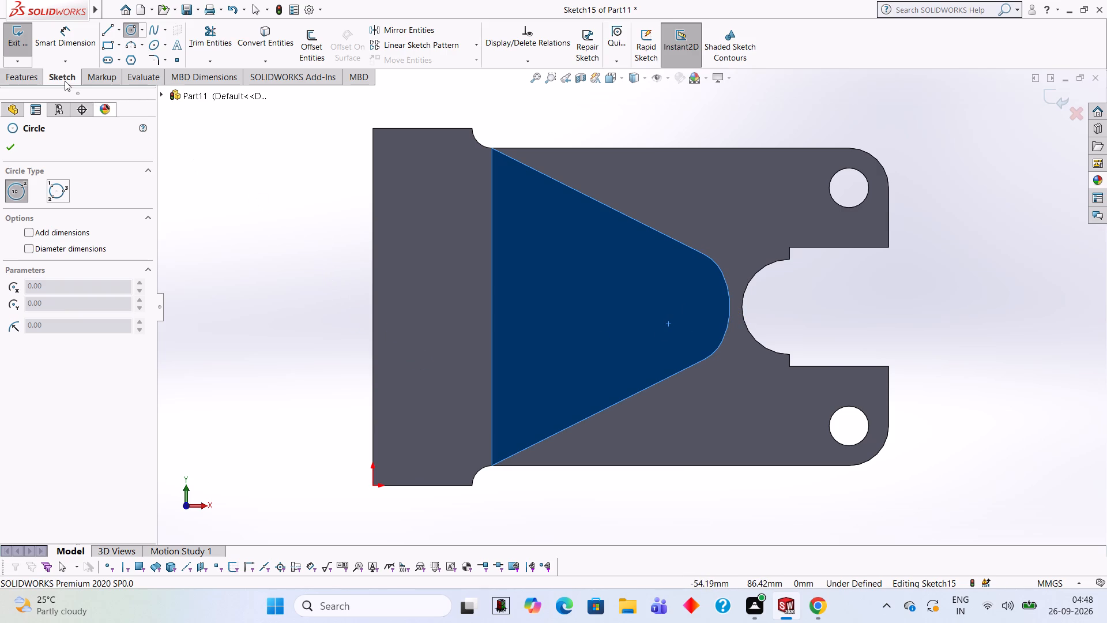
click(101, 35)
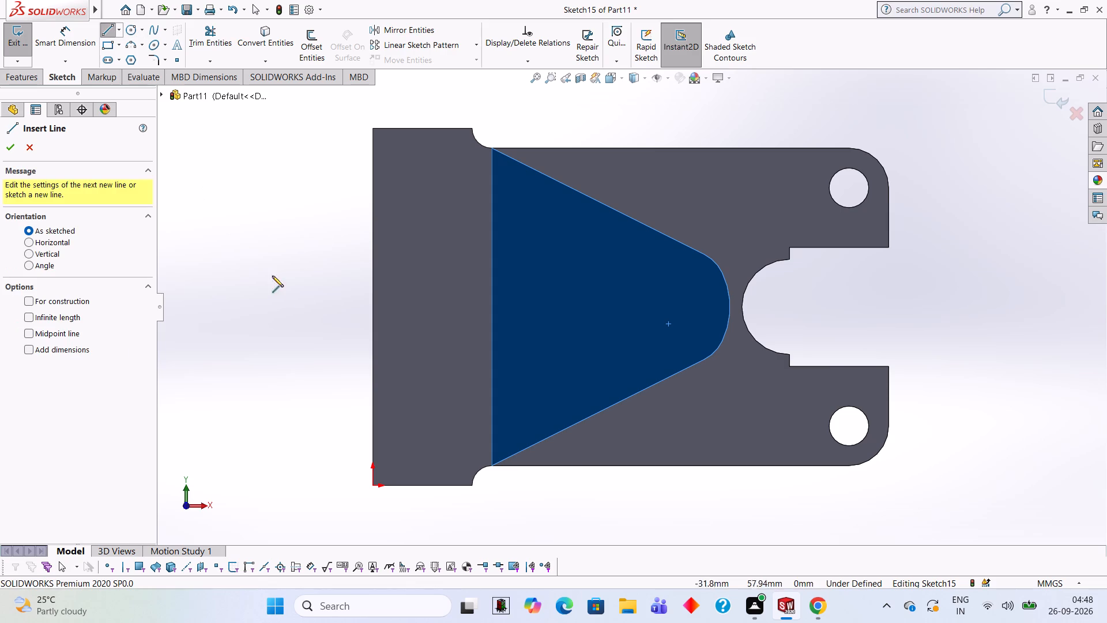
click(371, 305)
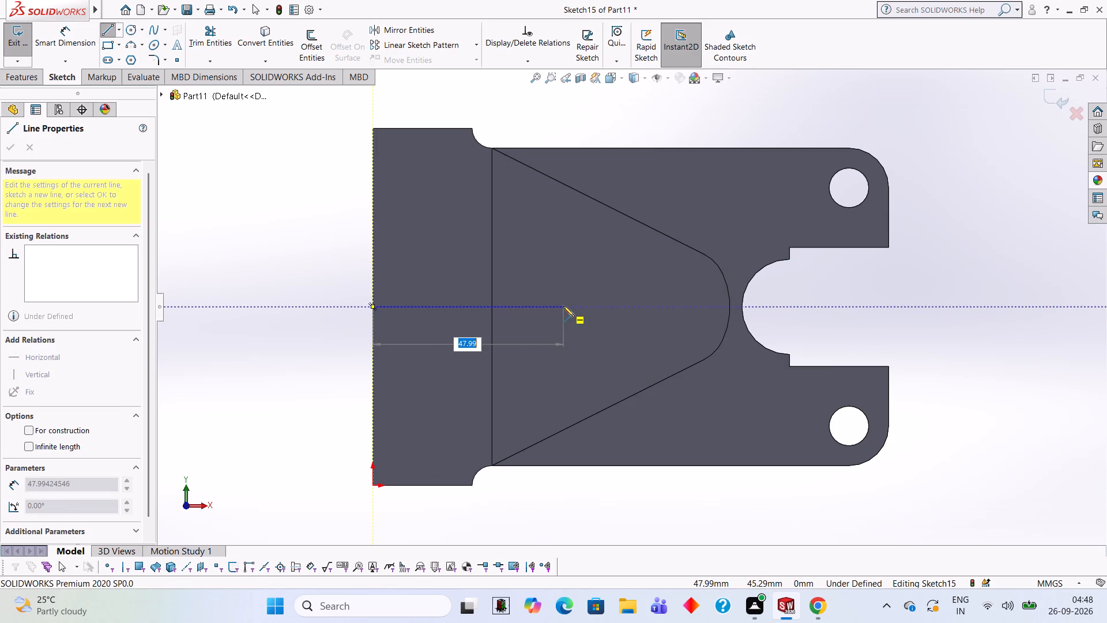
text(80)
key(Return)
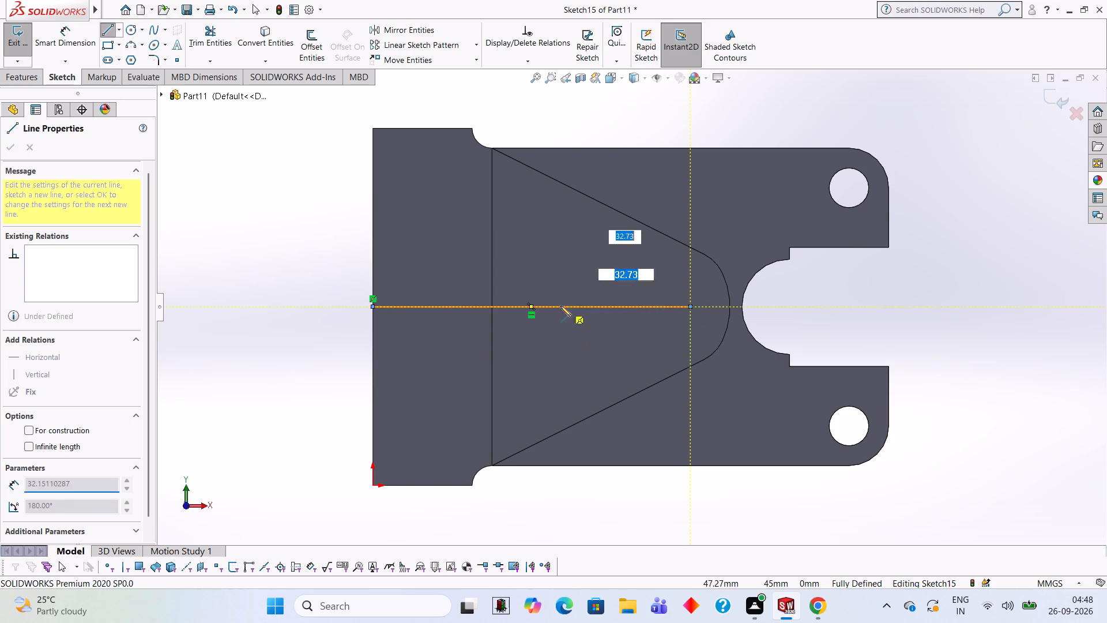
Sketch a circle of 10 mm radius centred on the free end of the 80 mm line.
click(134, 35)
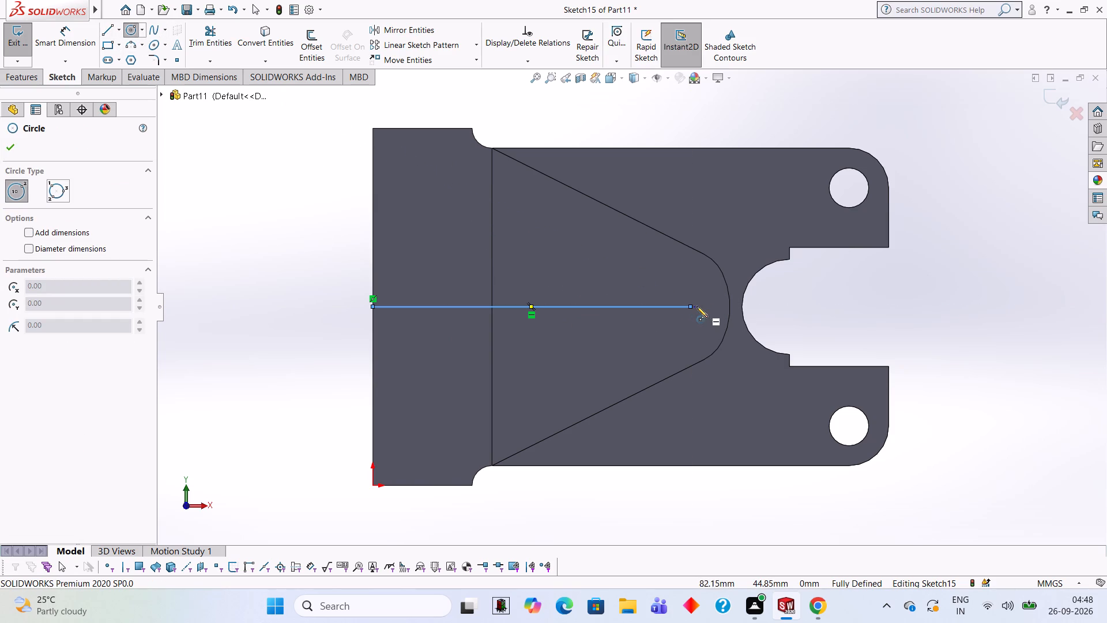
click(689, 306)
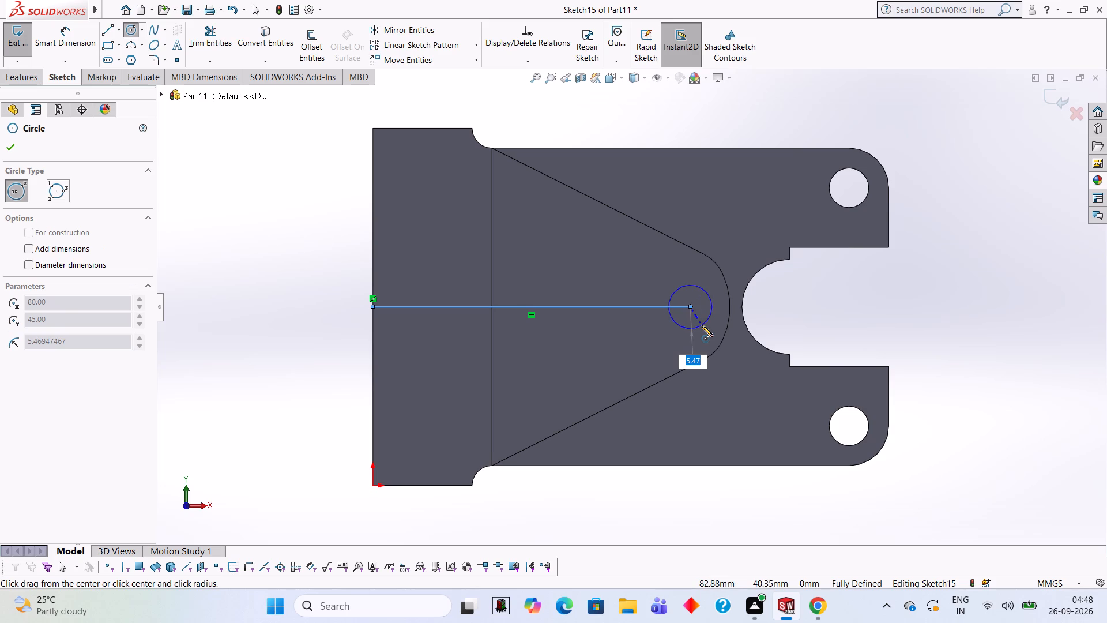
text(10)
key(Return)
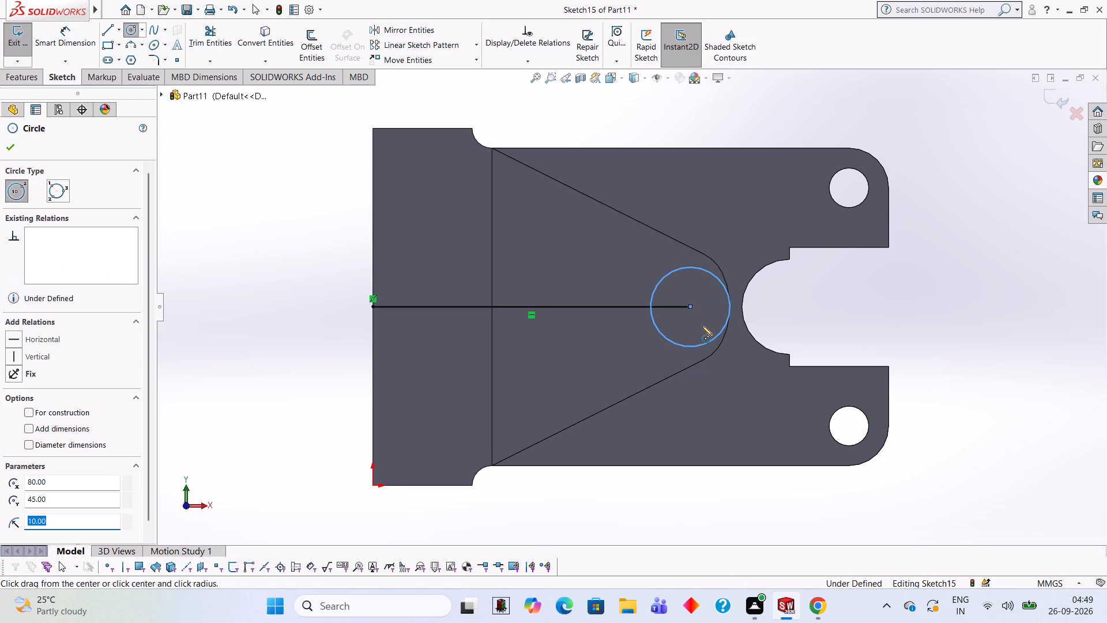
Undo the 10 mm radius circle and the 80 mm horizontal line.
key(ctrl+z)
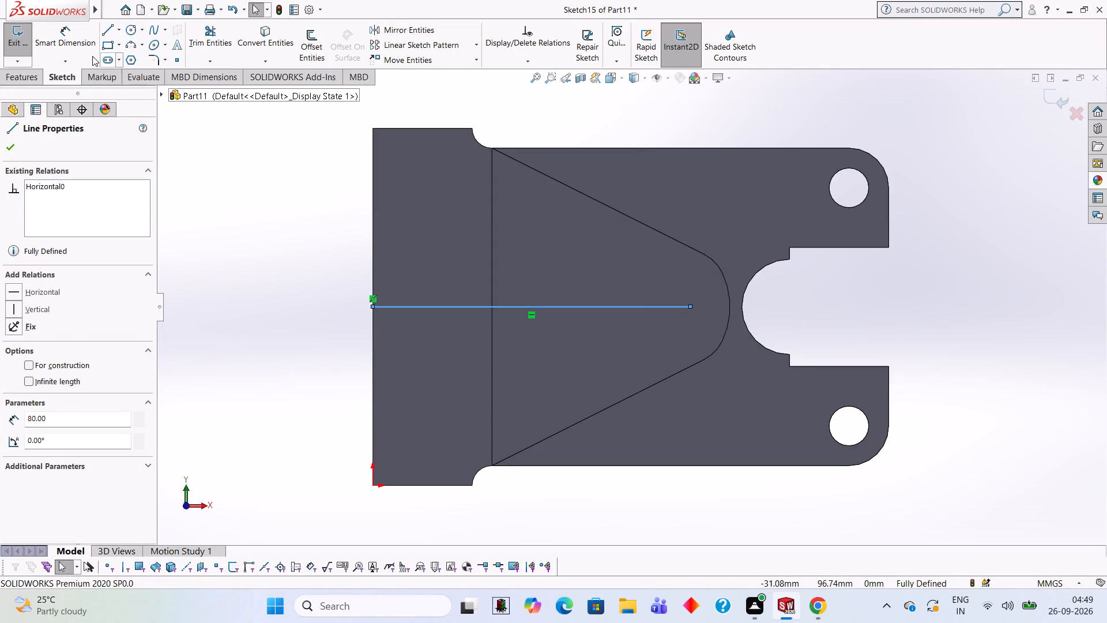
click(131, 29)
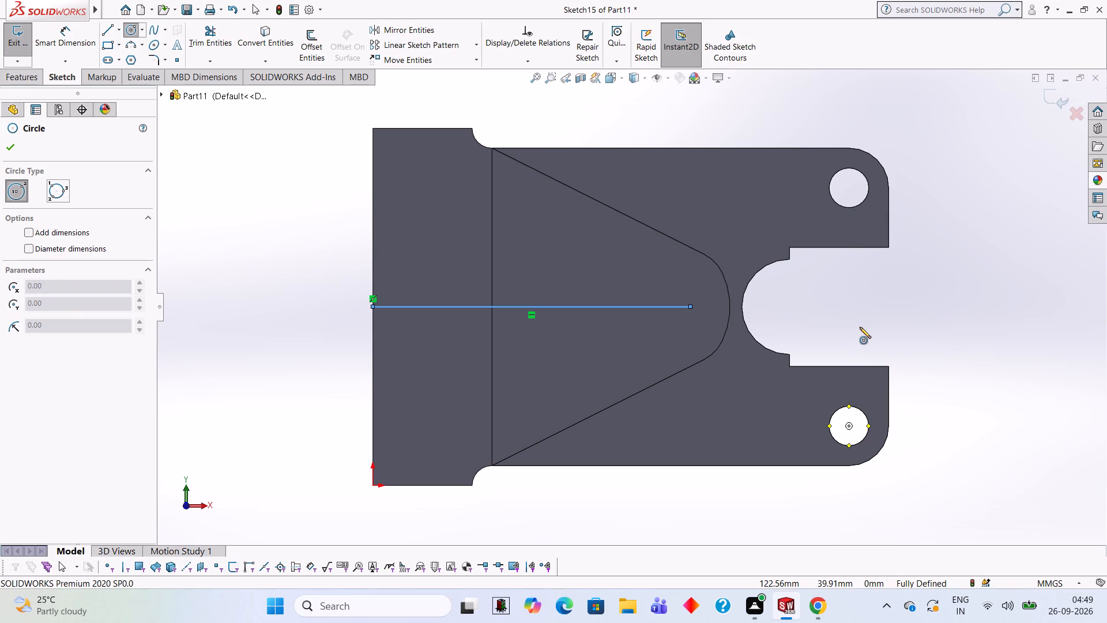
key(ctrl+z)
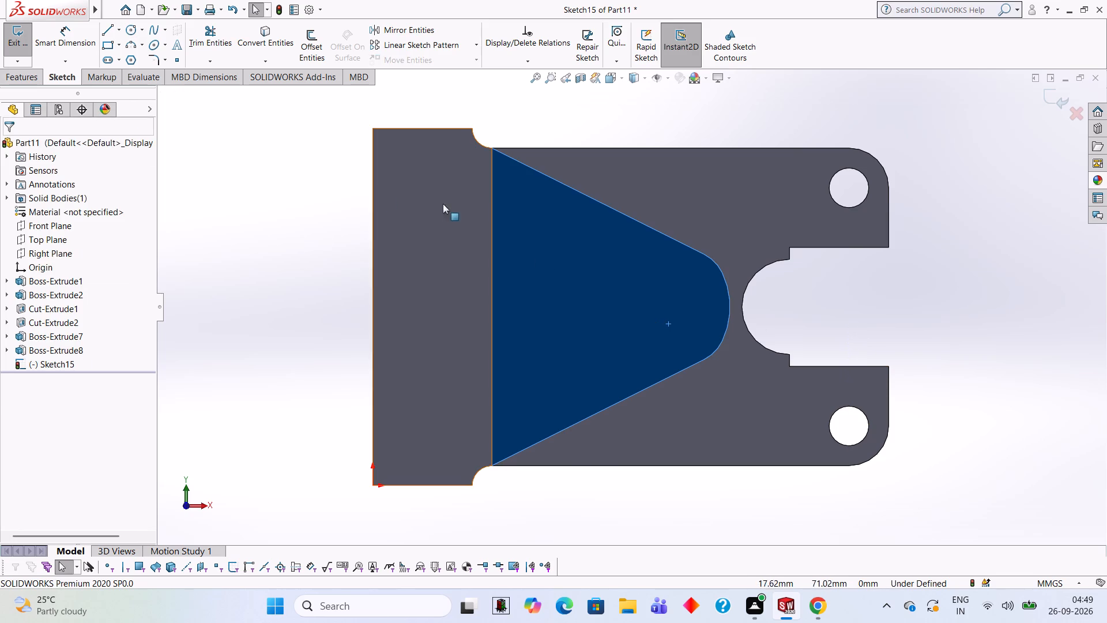
Sketch a 70 mm horizontal line from the midpoint of the block's long outer edge towards the boss's rounded nose.
click(111, 32)
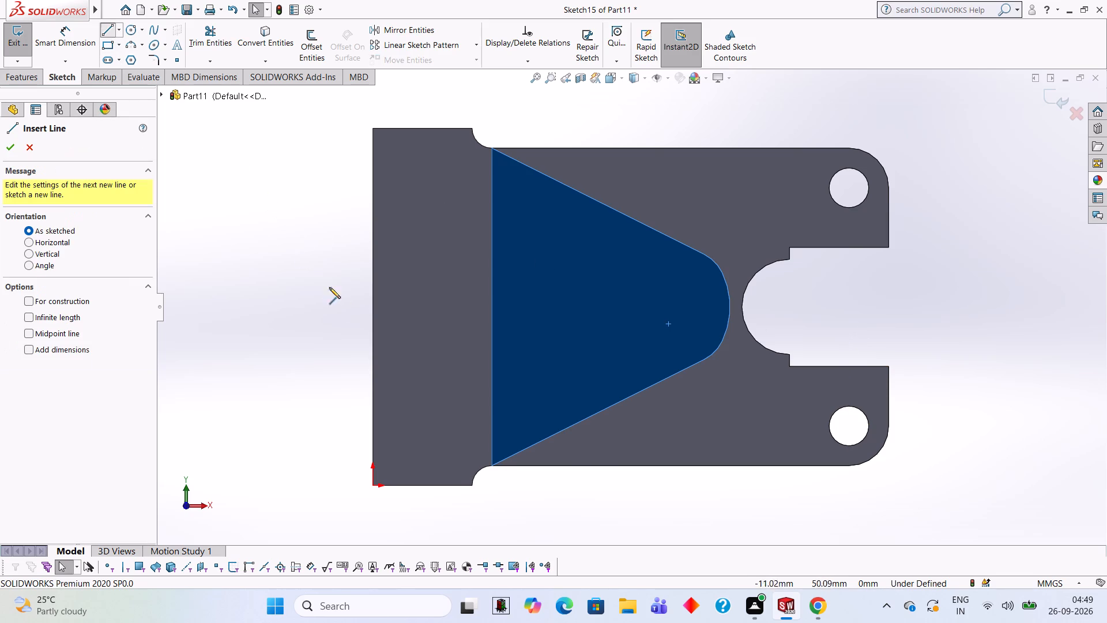
click(372, 305)
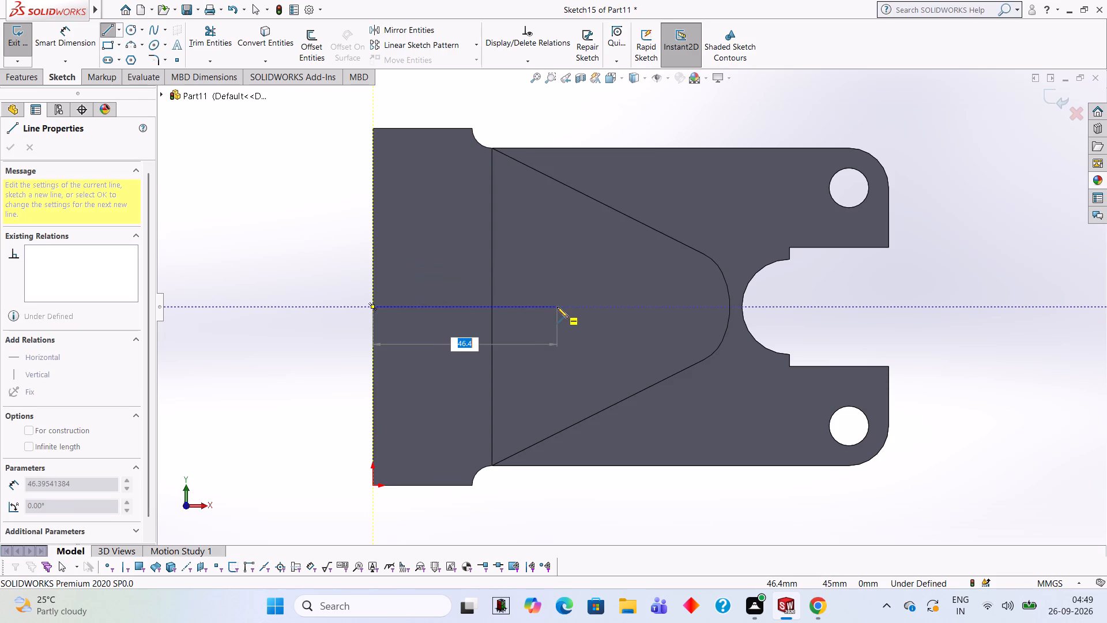
text(70)
key(Return)
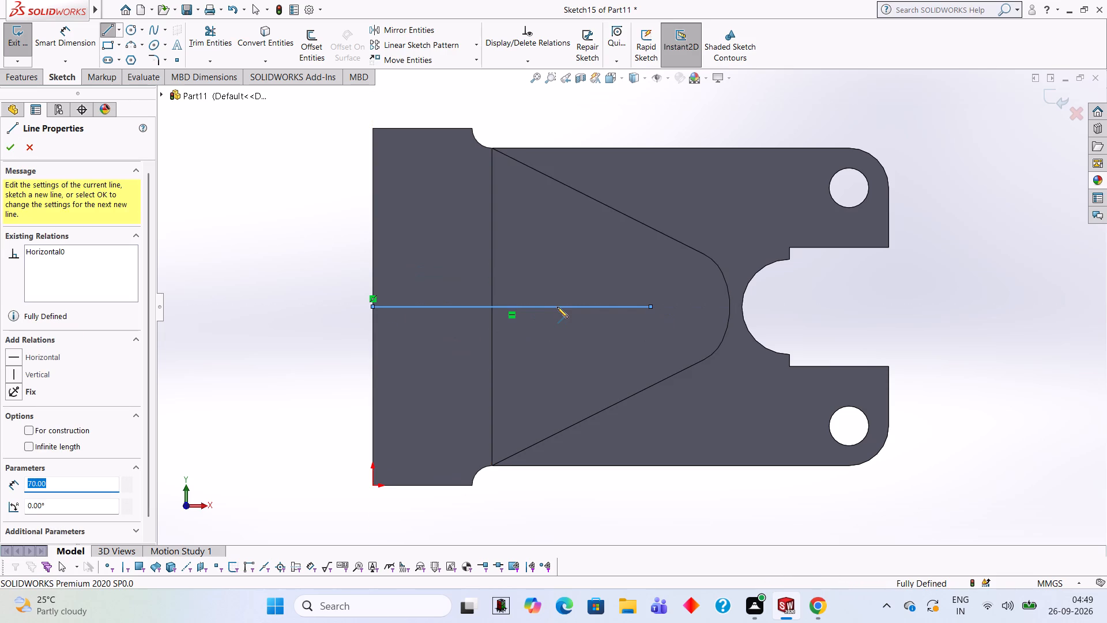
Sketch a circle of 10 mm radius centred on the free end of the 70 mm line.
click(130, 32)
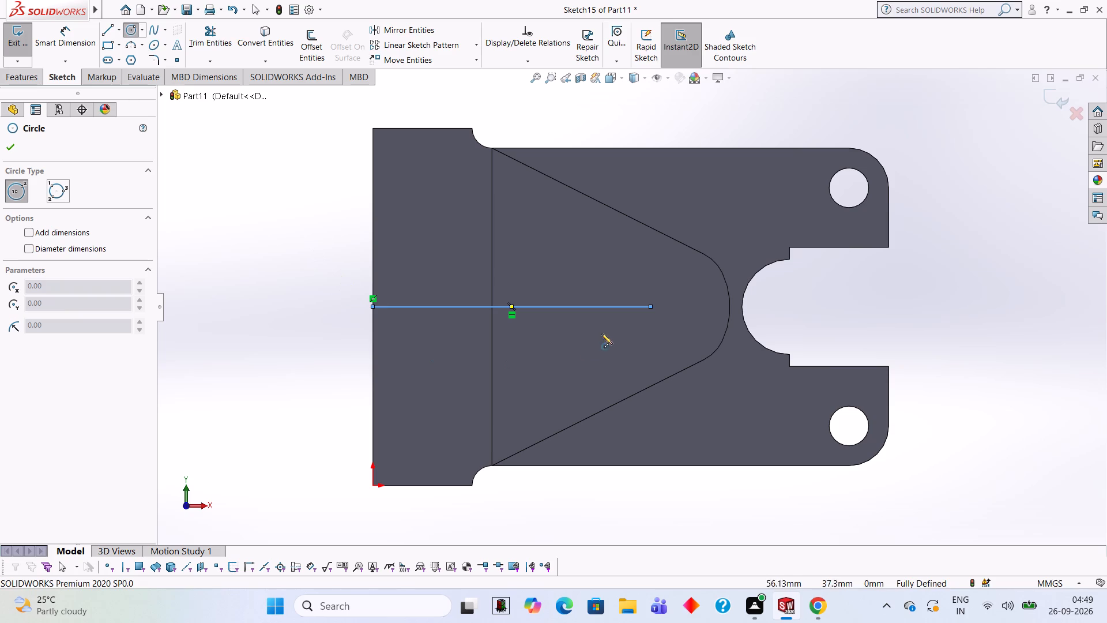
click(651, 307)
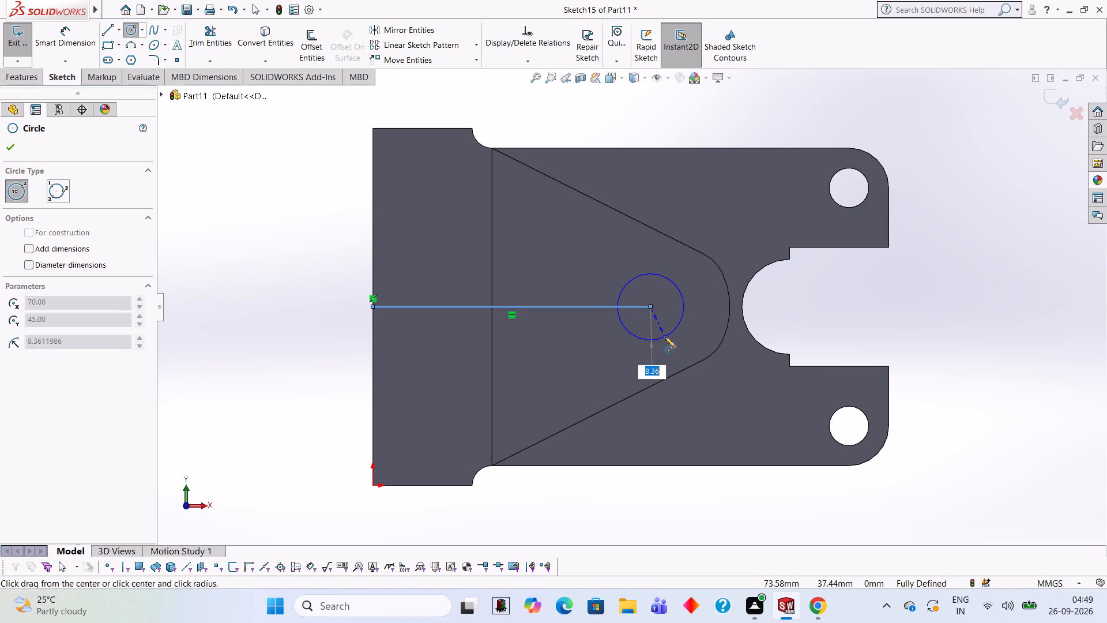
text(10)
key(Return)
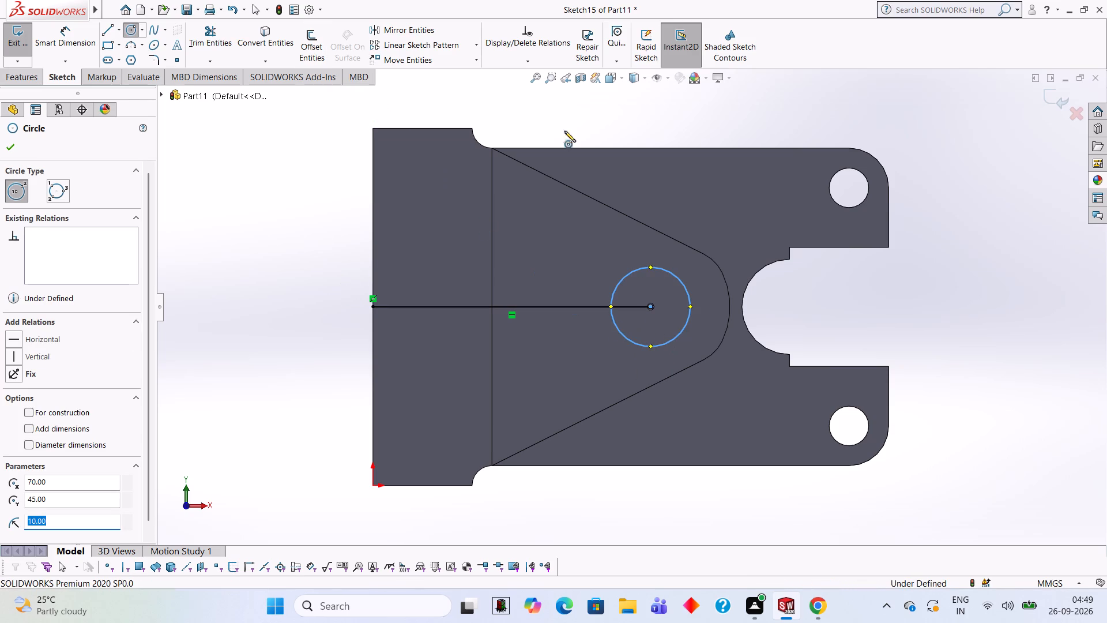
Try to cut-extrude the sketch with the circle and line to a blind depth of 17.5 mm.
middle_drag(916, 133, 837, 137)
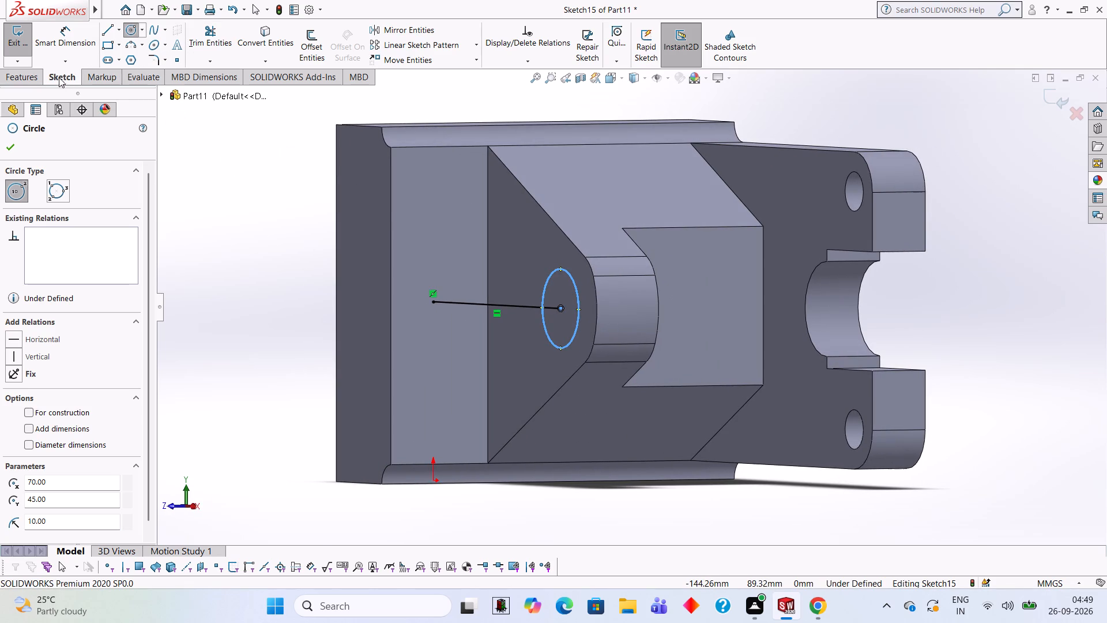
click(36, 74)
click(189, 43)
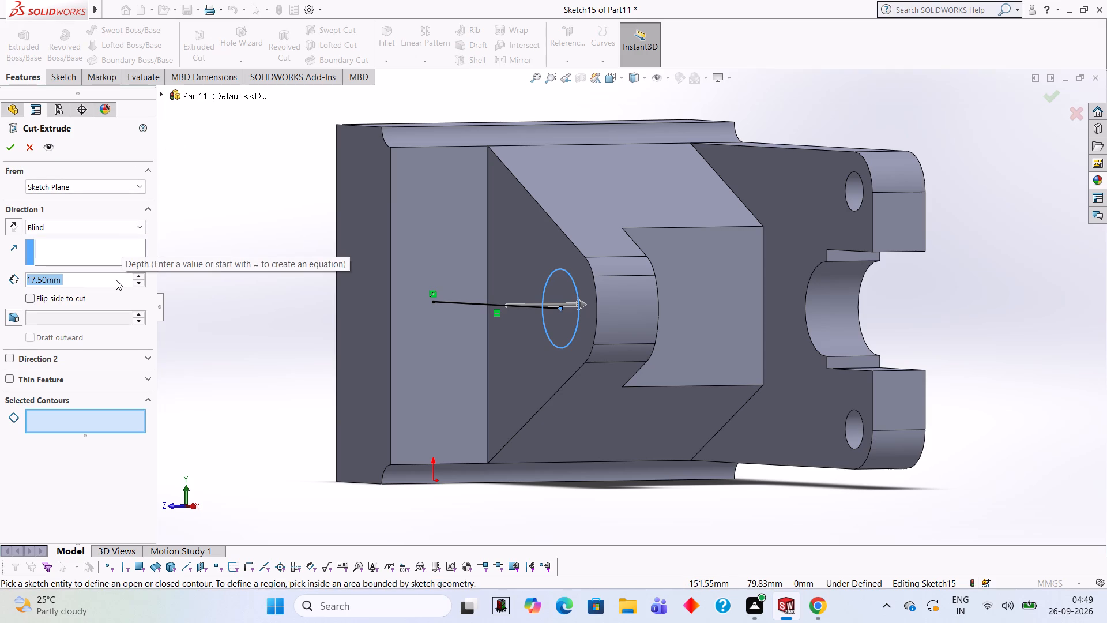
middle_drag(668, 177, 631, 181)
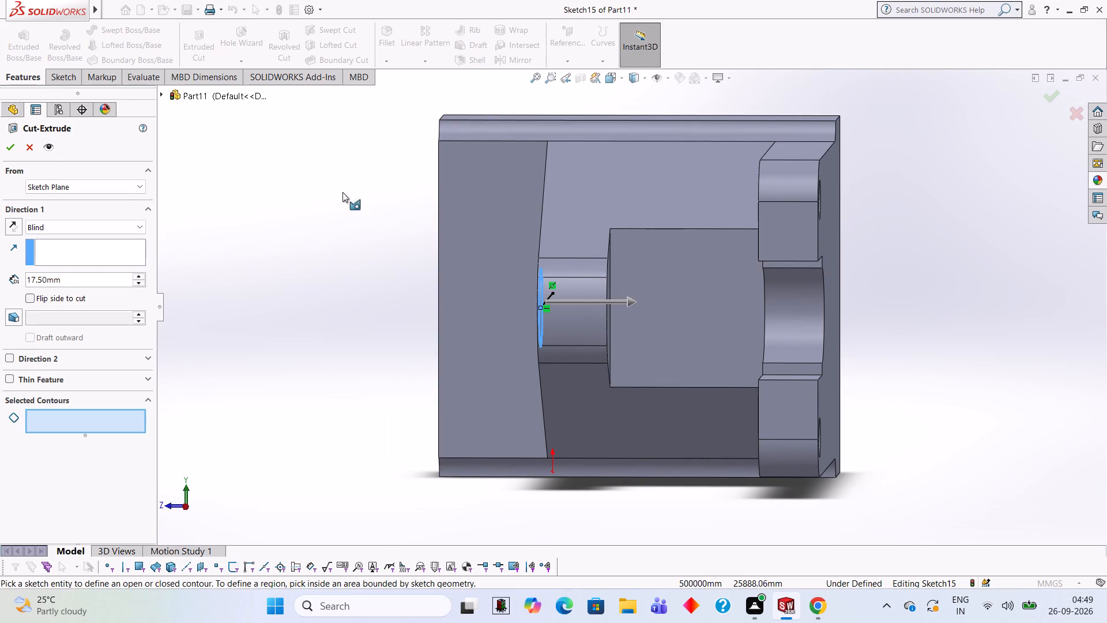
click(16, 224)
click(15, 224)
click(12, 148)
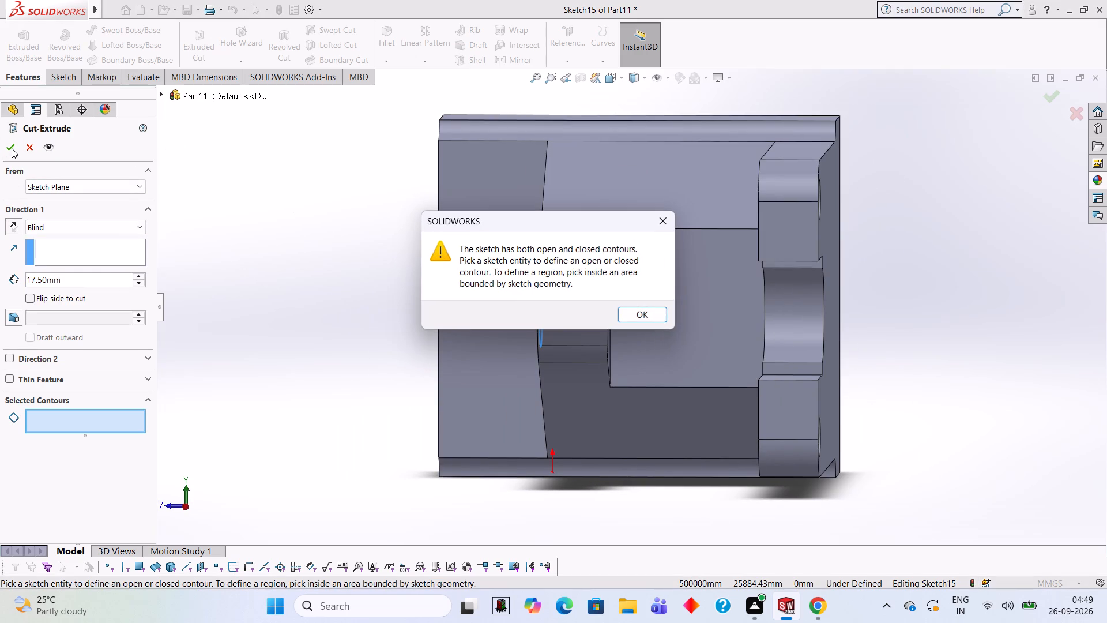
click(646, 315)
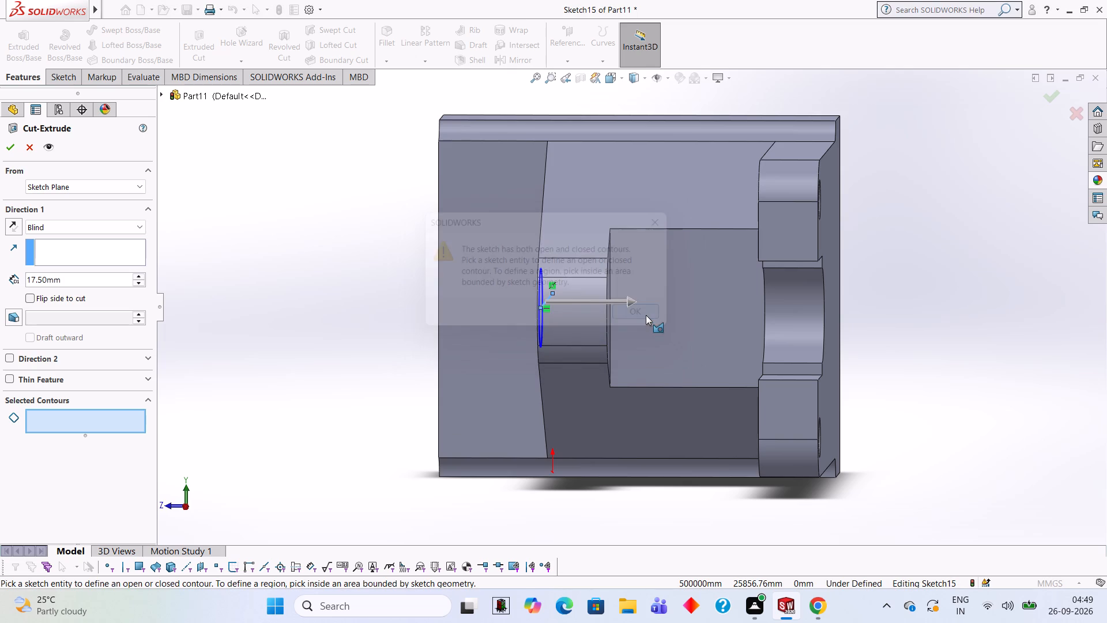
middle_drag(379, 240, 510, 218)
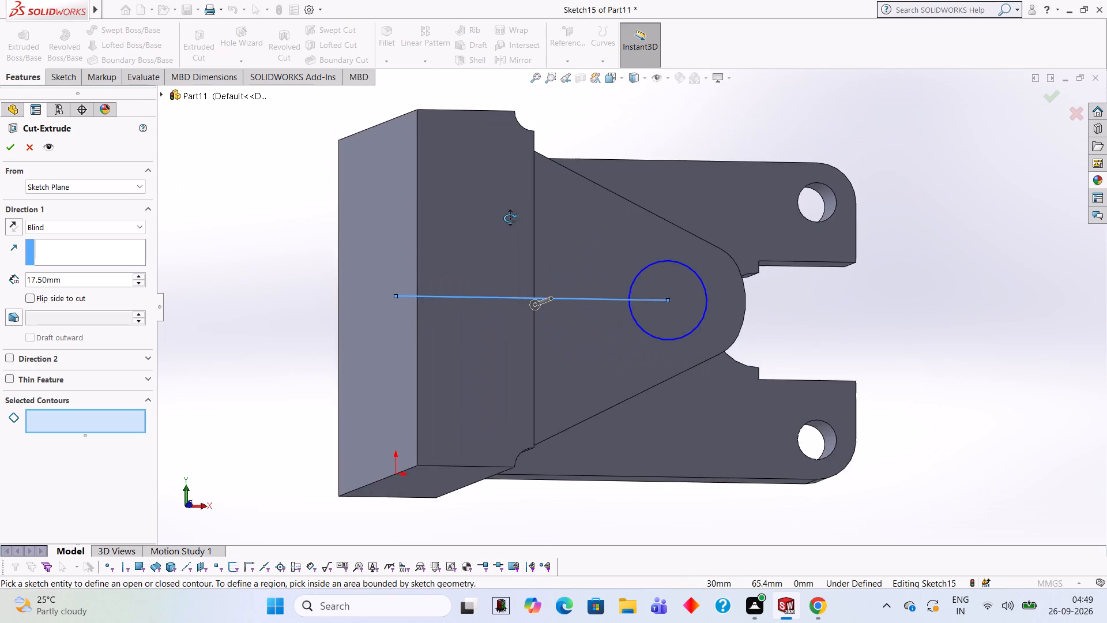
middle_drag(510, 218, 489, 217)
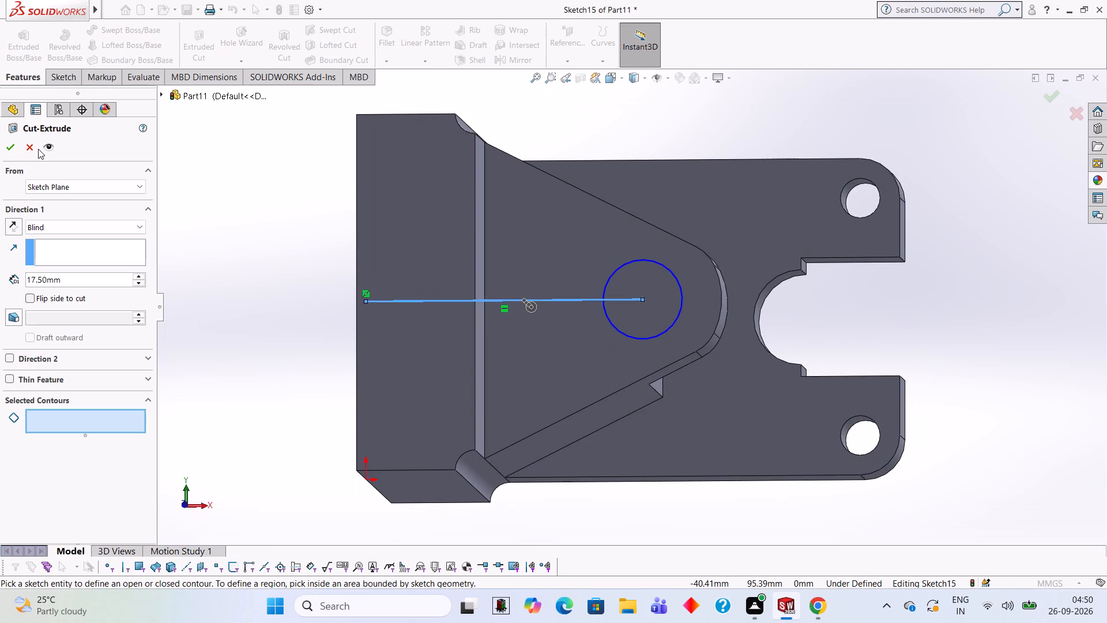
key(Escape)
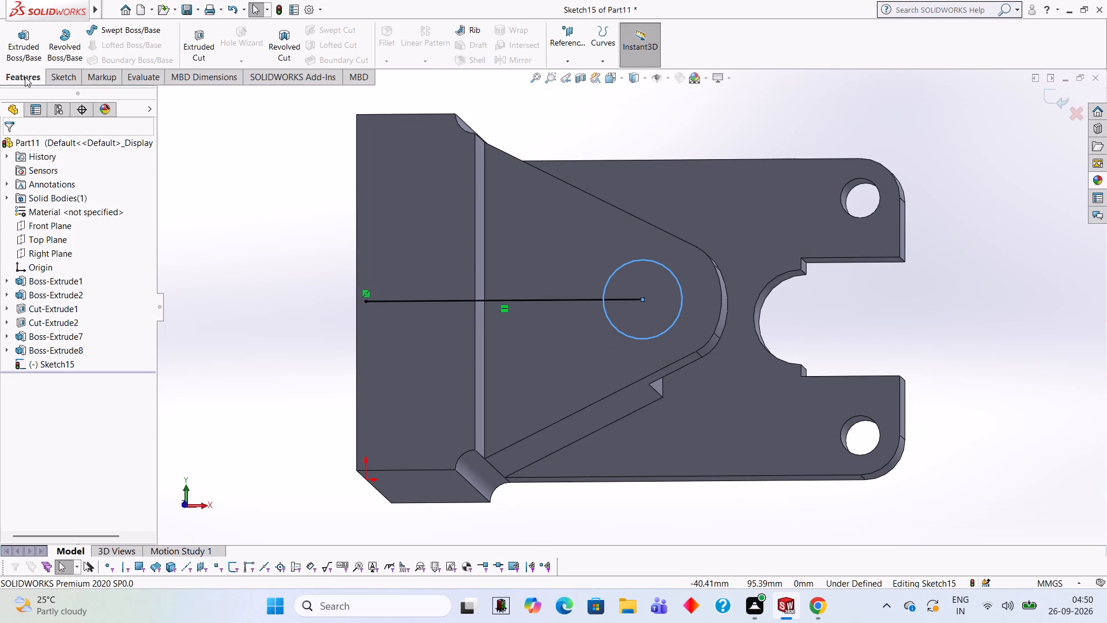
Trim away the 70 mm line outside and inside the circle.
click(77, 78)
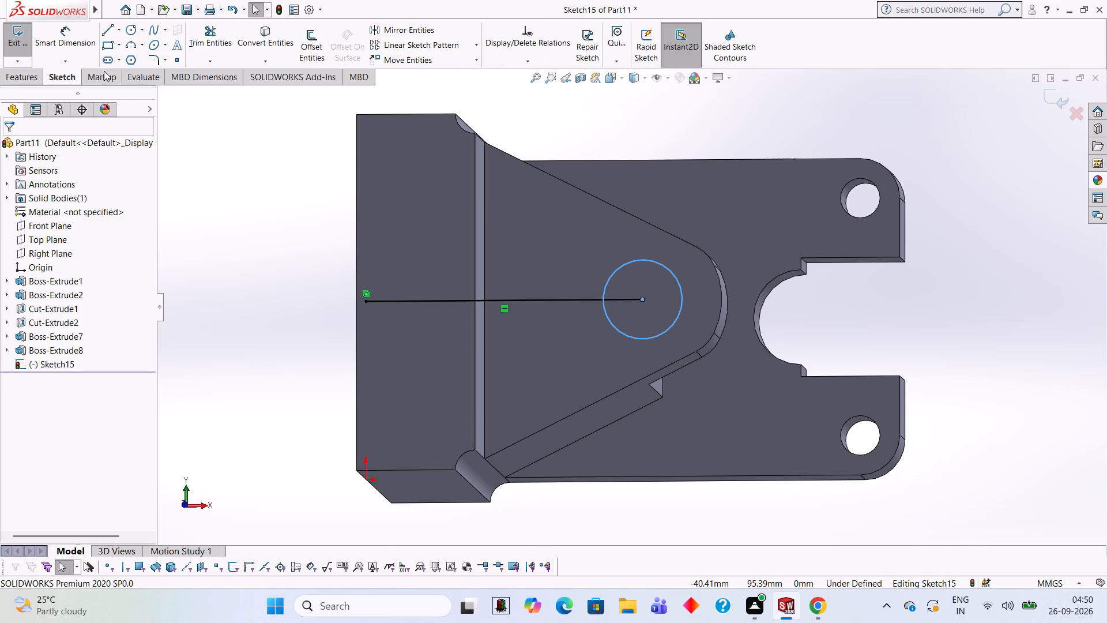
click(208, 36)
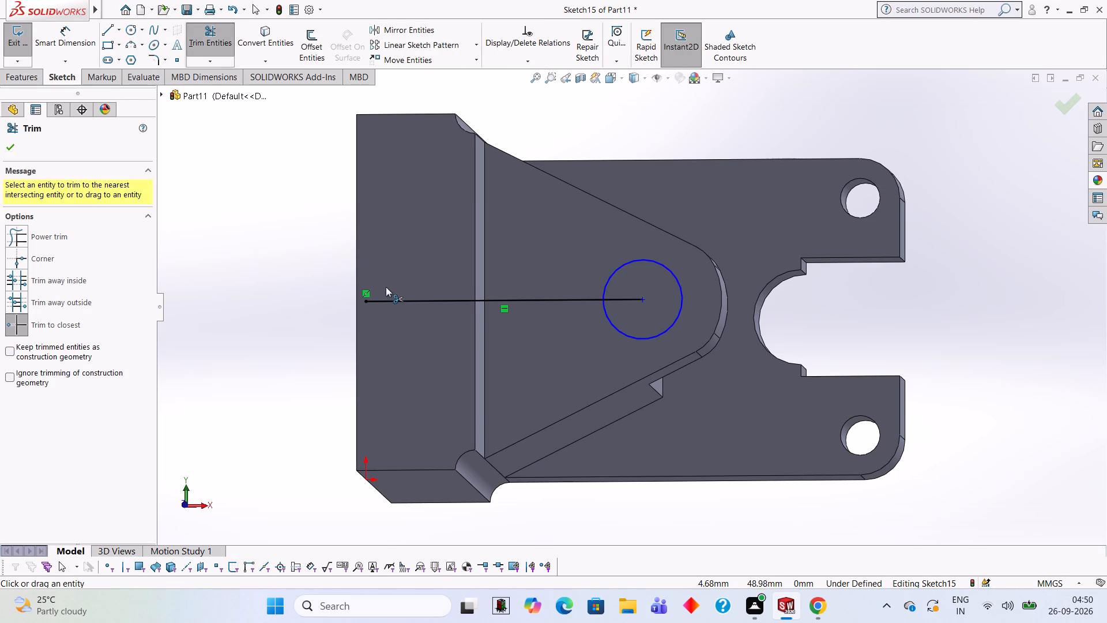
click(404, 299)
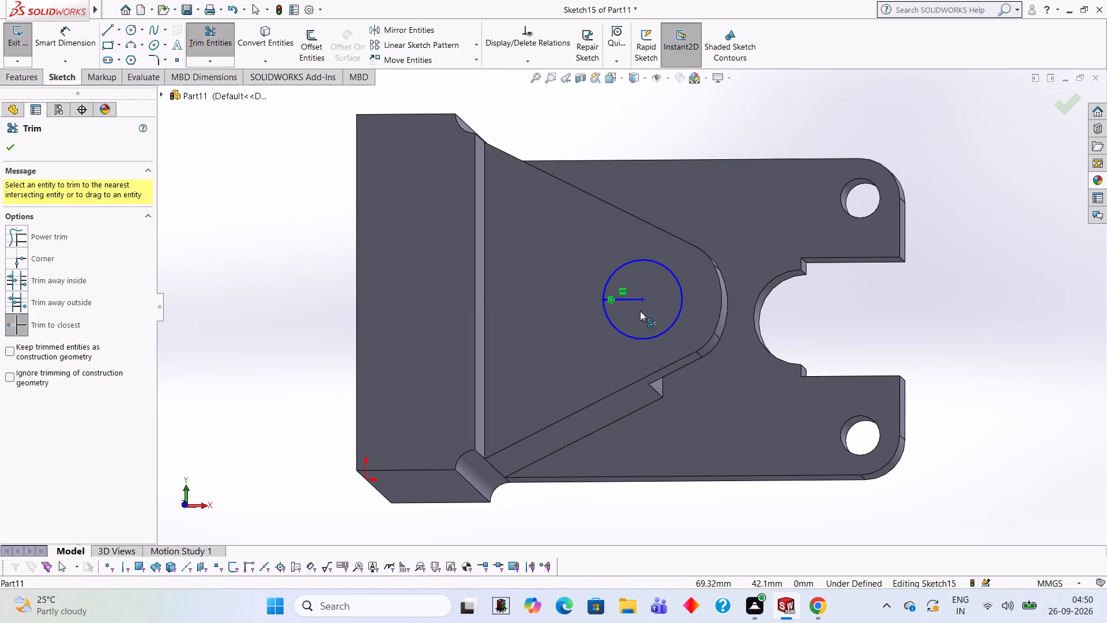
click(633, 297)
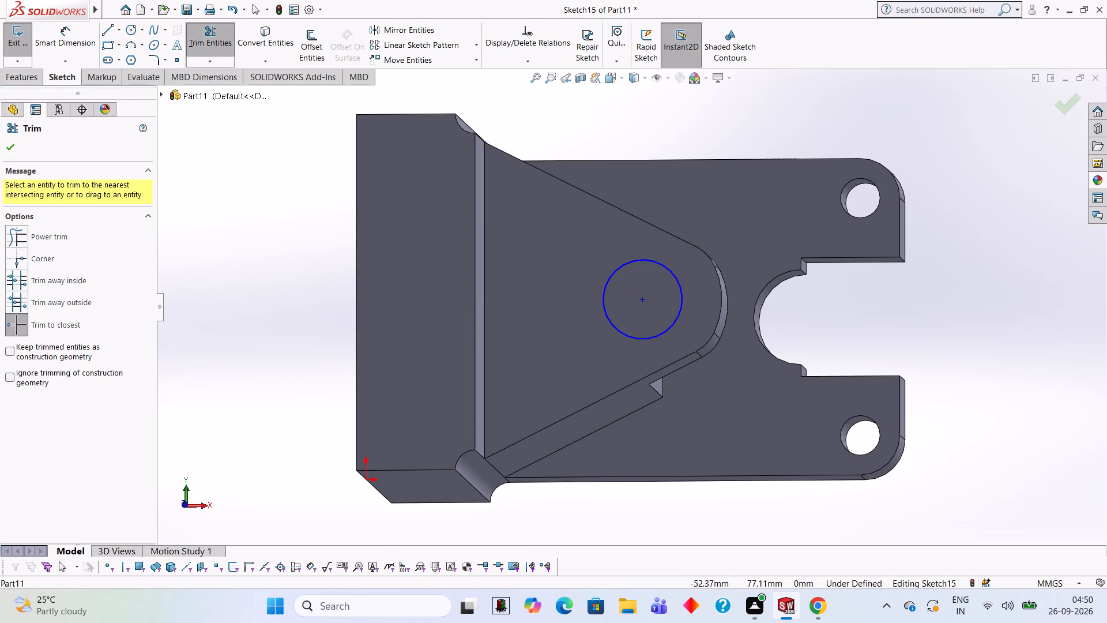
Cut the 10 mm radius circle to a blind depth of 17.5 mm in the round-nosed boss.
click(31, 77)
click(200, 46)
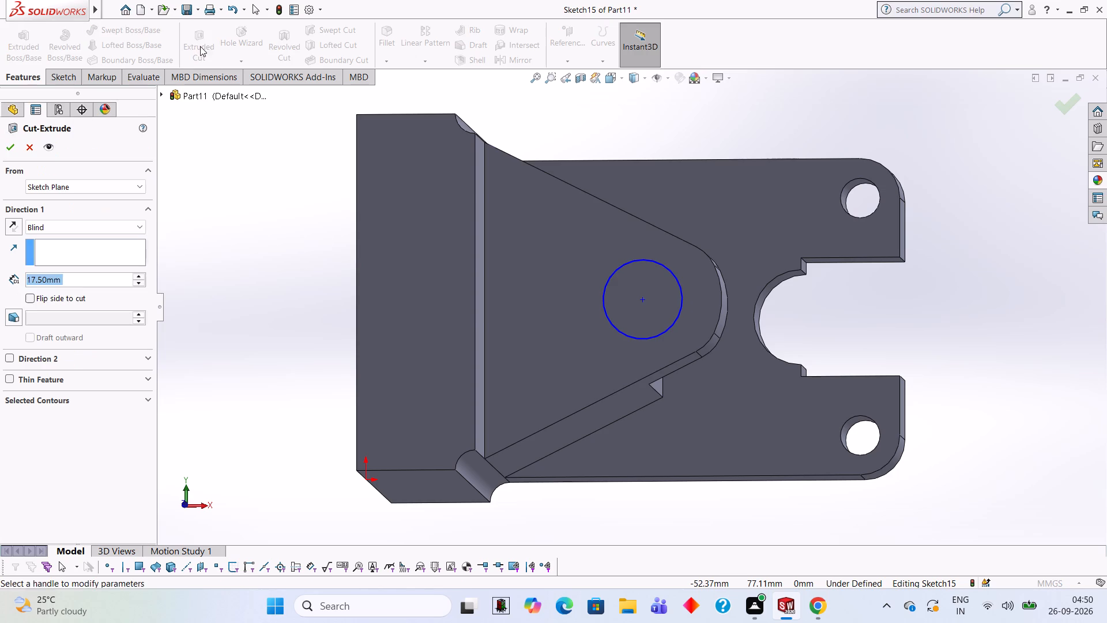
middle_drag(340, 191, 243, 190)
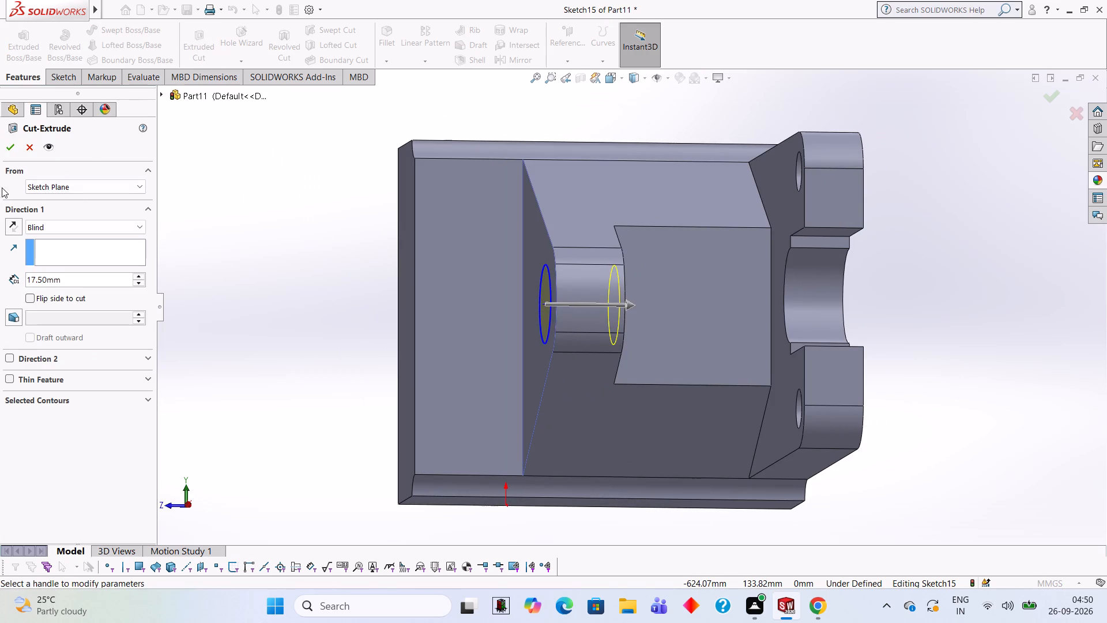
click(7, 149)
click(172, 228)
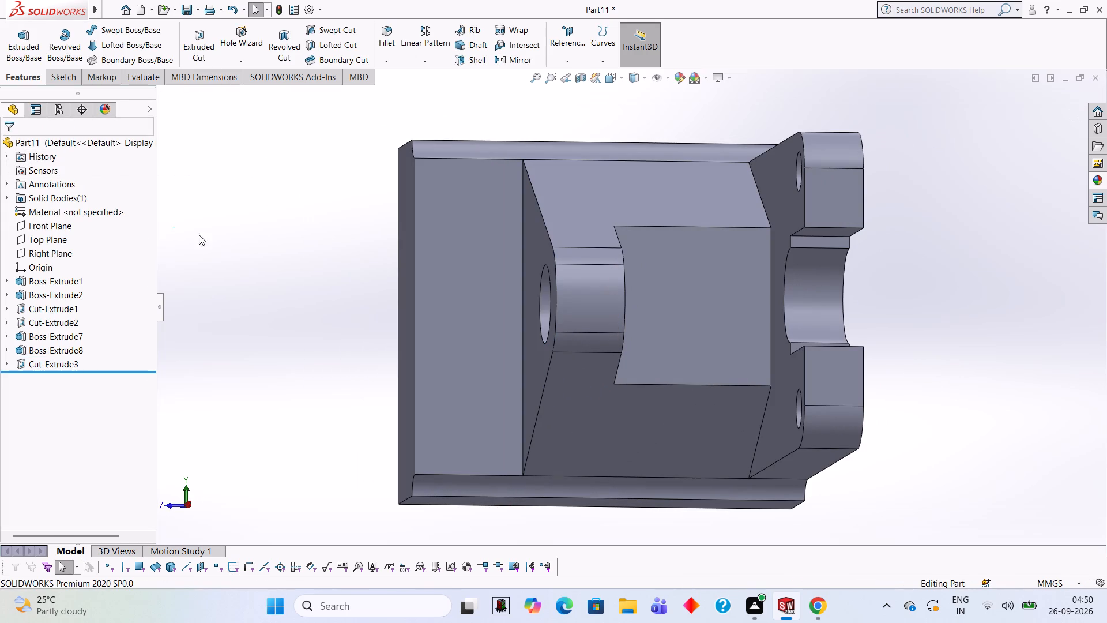
Undo the circular cut, the round-nosed boss and the trapezoidal boss extrusion, back to the trapezoid sketch.
middle_drag(268, 249, 323, 261)
scroll(348, 282, up, 2)
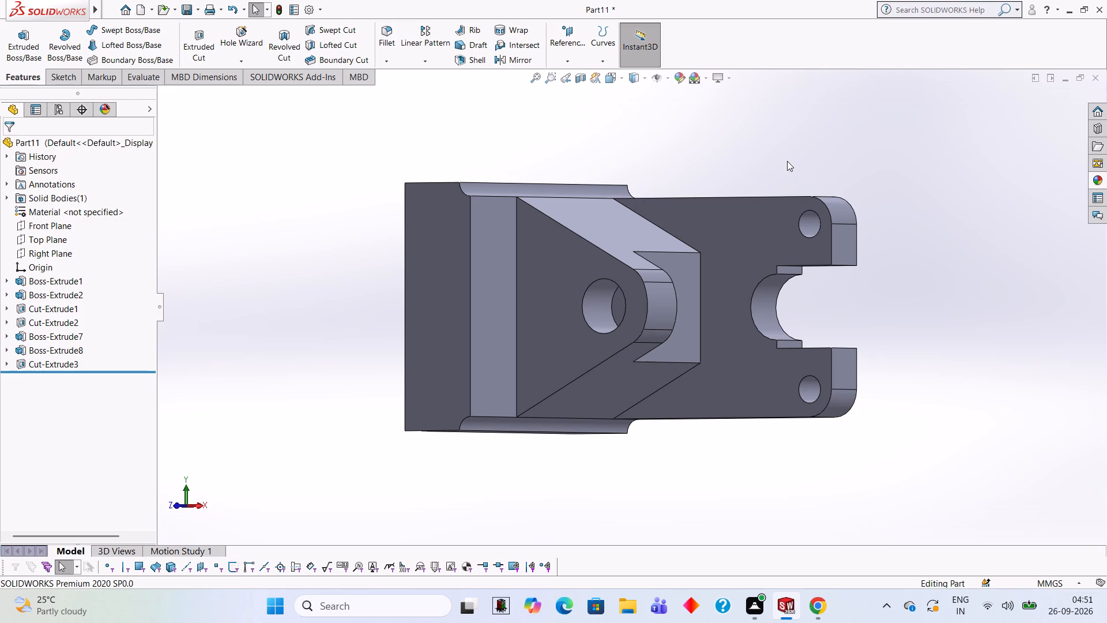
middle_drag(807, 172, 857, 198)
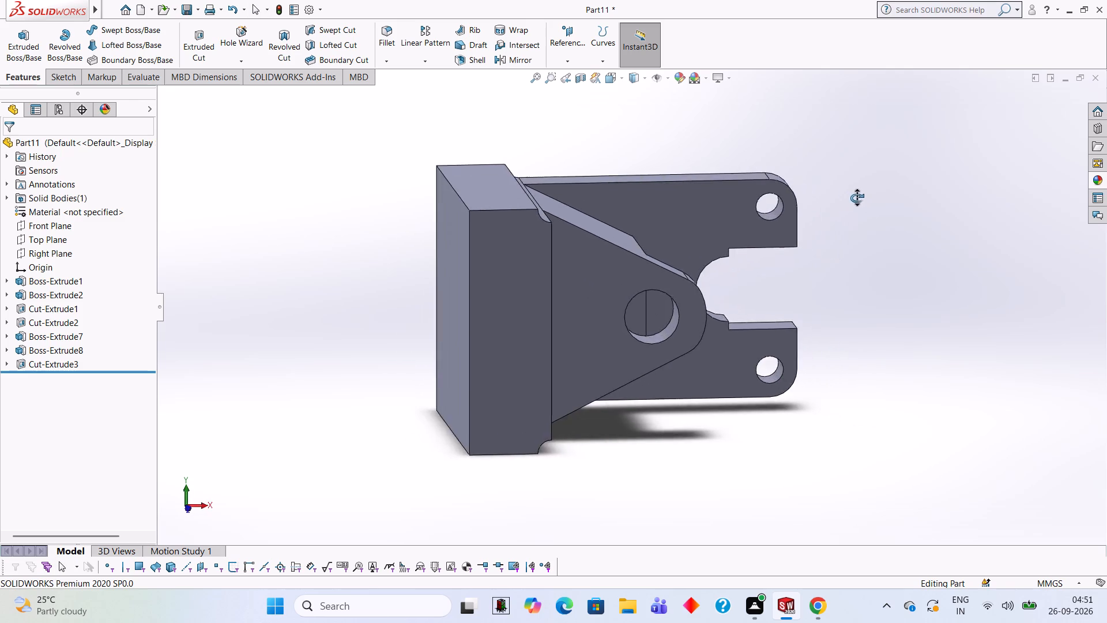
middle_drag(857, 198, 846, 175)
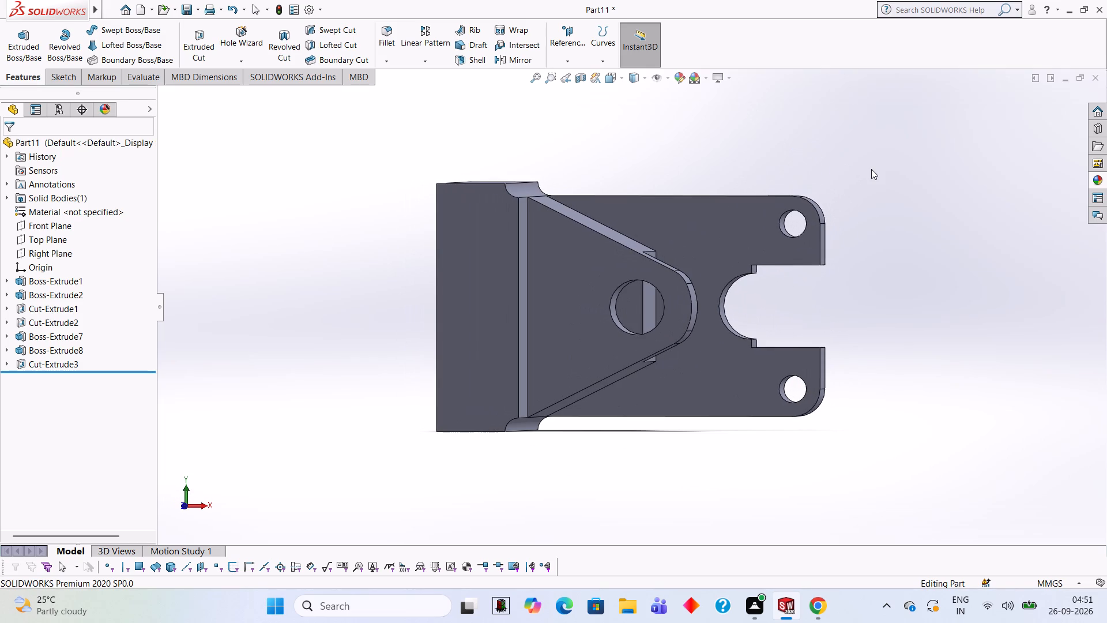
key(ctrl+z)
key(ctrl+z)
key(ctrl+z)
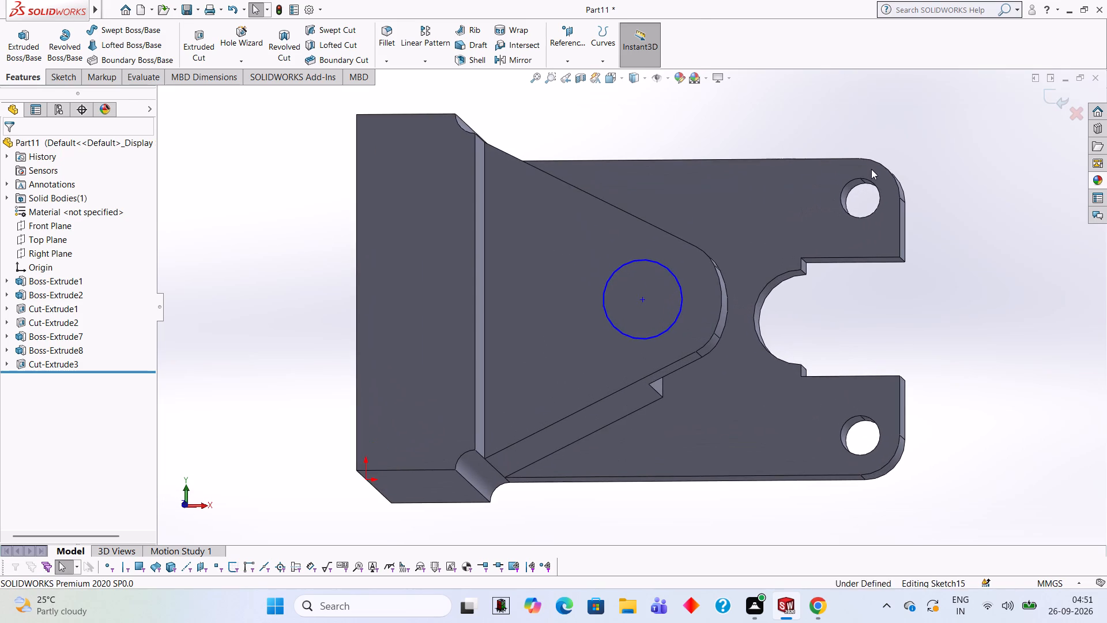
key(ctrl+z)
key(ctrl+z)
key(ctrl+z)
key(ctrl+z)
key(ctrl+z)
key(ctrl+z)
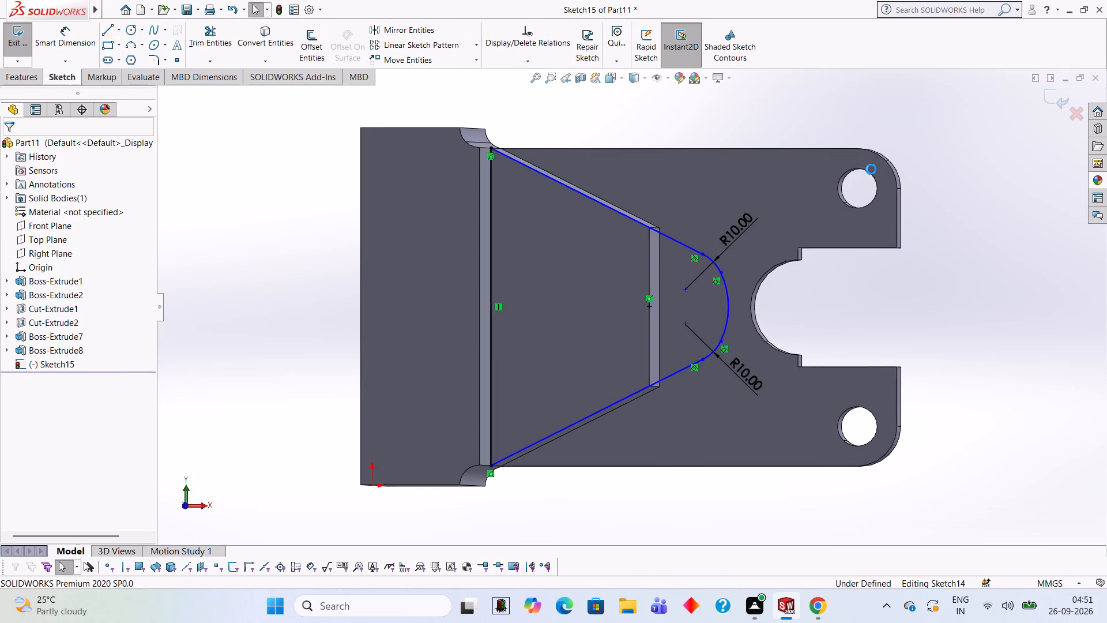
key(ctrl+z)
key(ctrl+z)
key(ctrl+z)
key(ctrl+z)
key(ctrl+z)
key(ctrl+z)
key(ctrl+z)
key(ctrl+z)
key(ctrl+z)
key(ctrl+z)
key(ctrl+z)
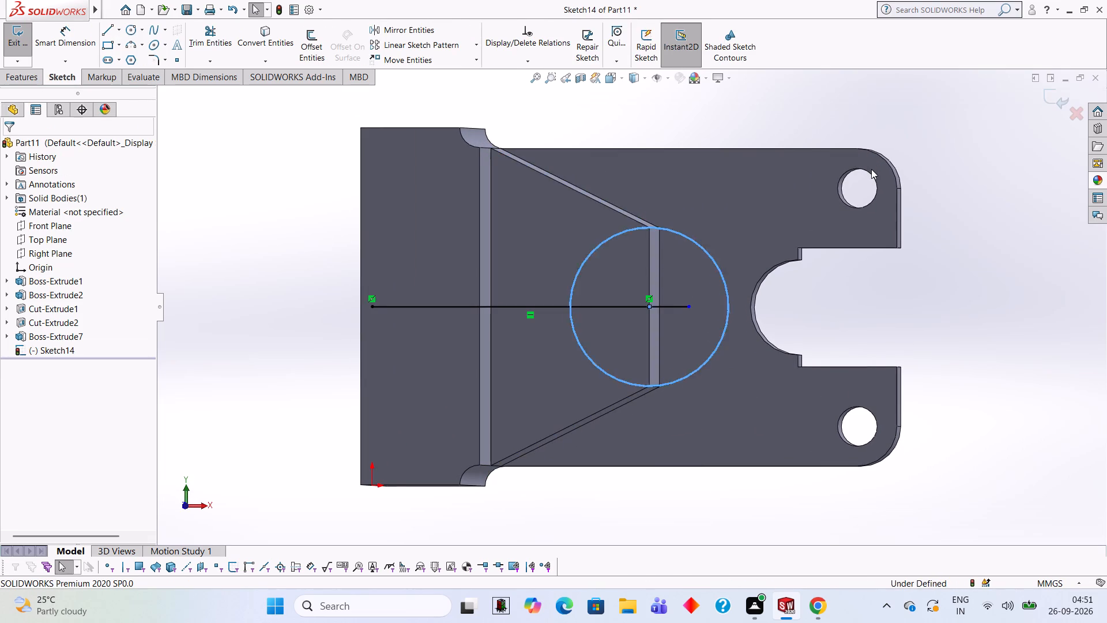
key(ctrl+z)
key(ctrl+z)
key(ctrl+z)
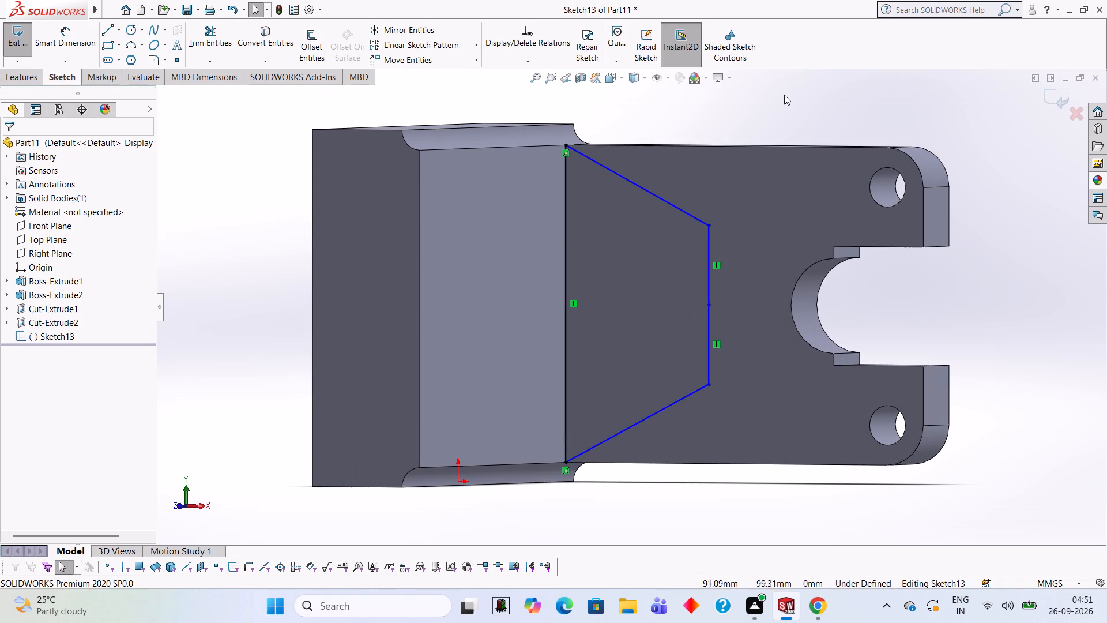
Trim away all the lines of the trapezoid sketch on the plate.
middle_drag(803, 112, 837, 113)
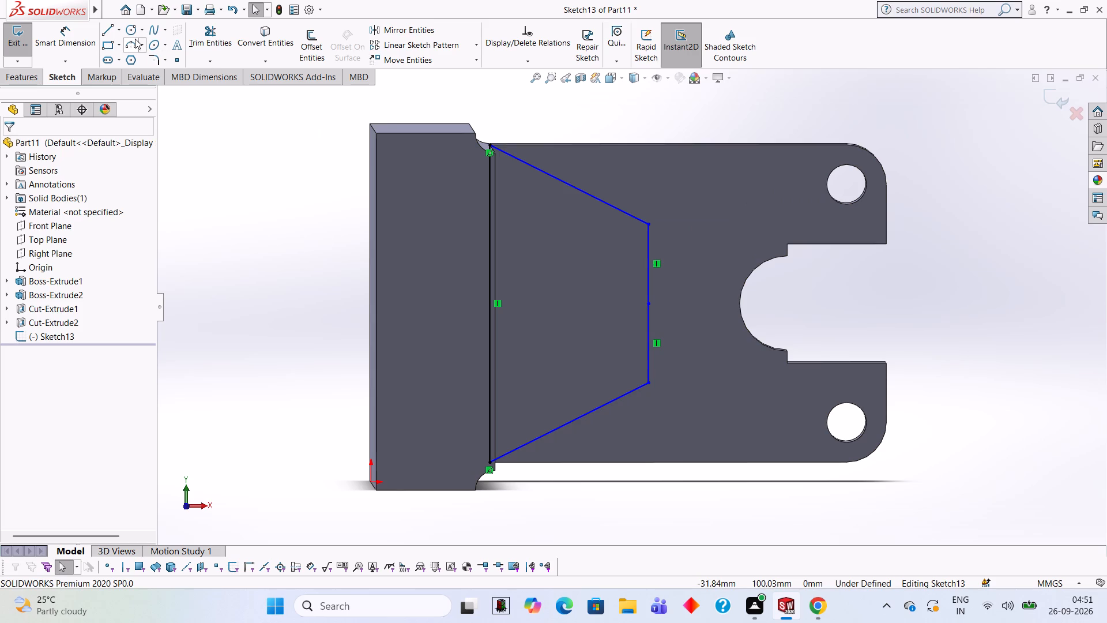
click(69, 72)
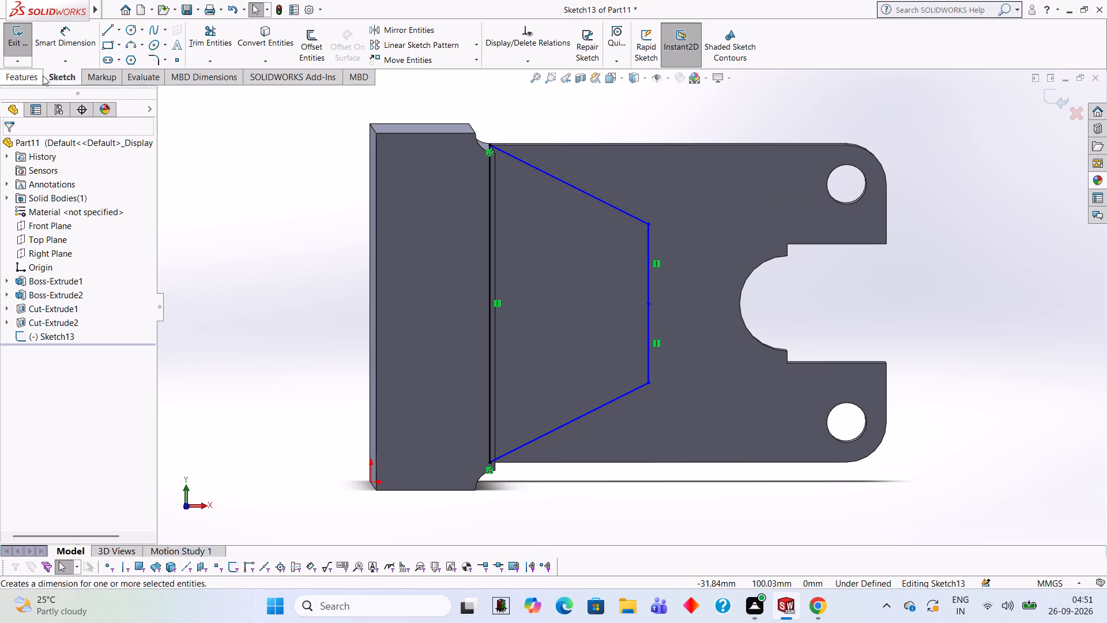
click(195, 33)
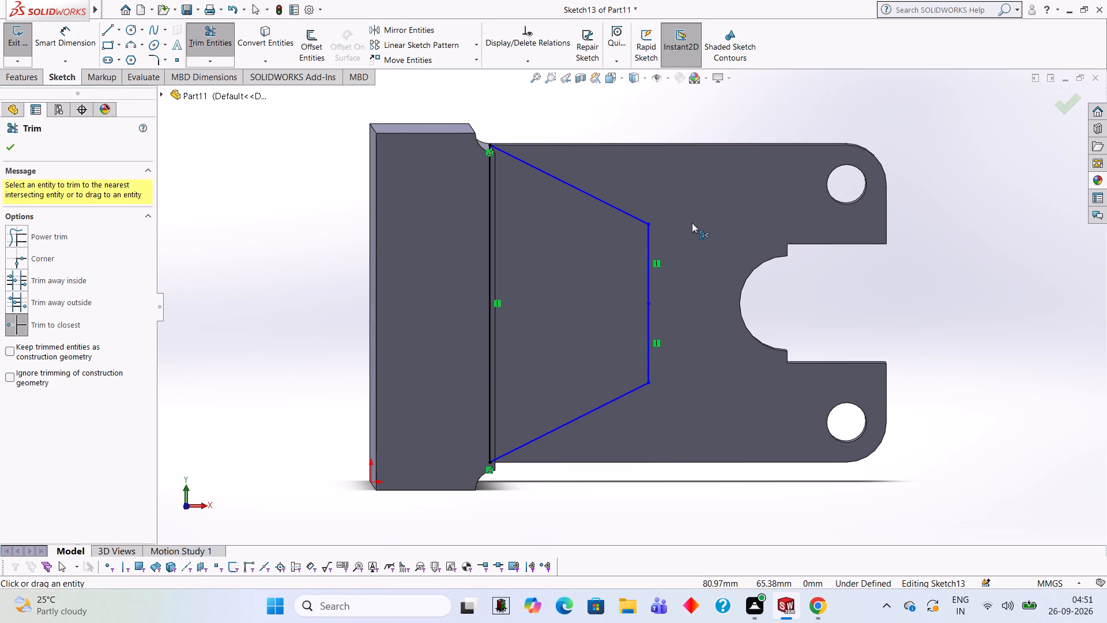
click(650, 241)
click(650, 322)
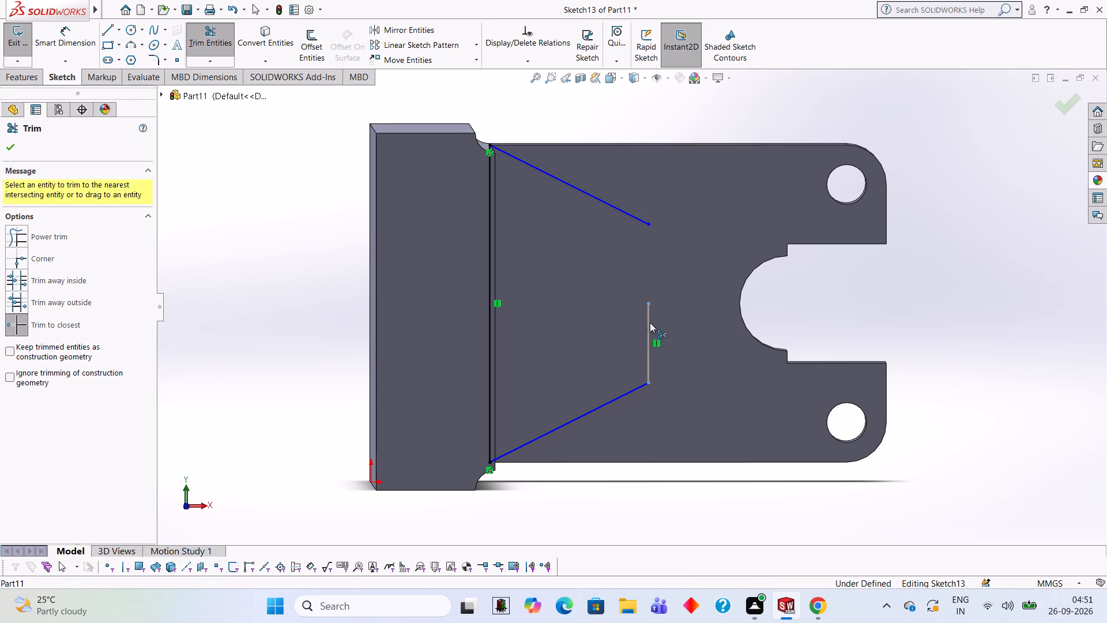
click(632, 390)
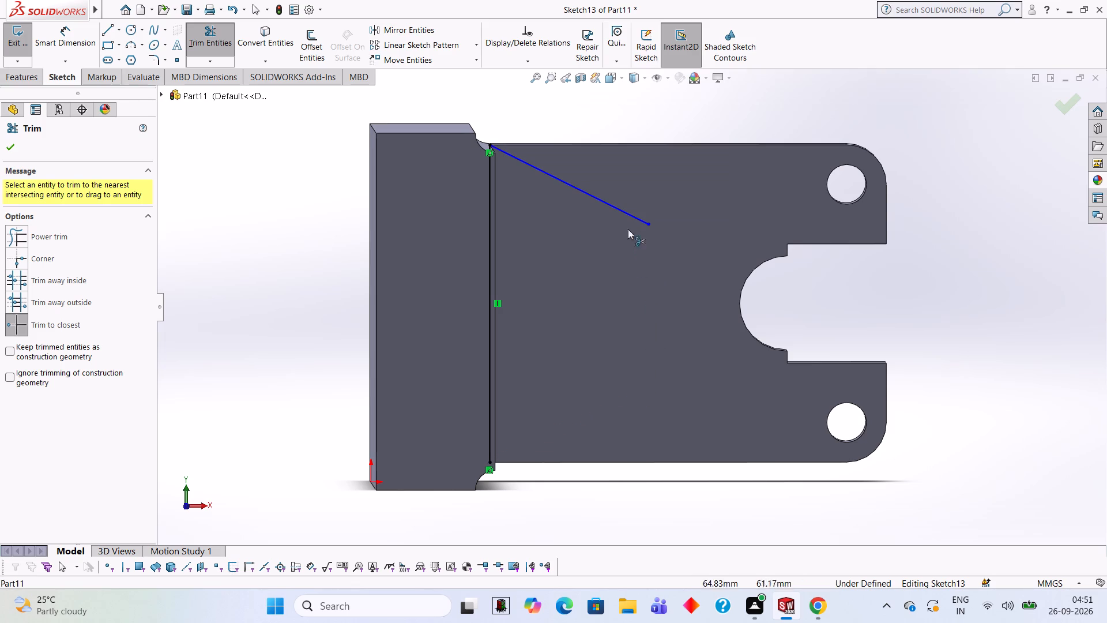
click(627, 212)
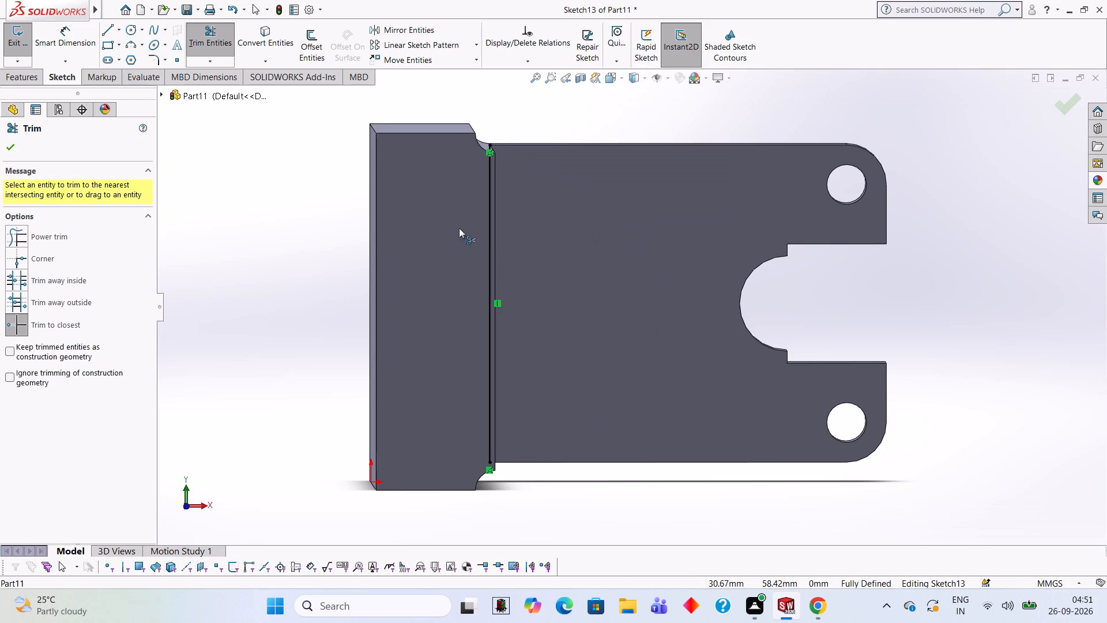
click(114, 24)
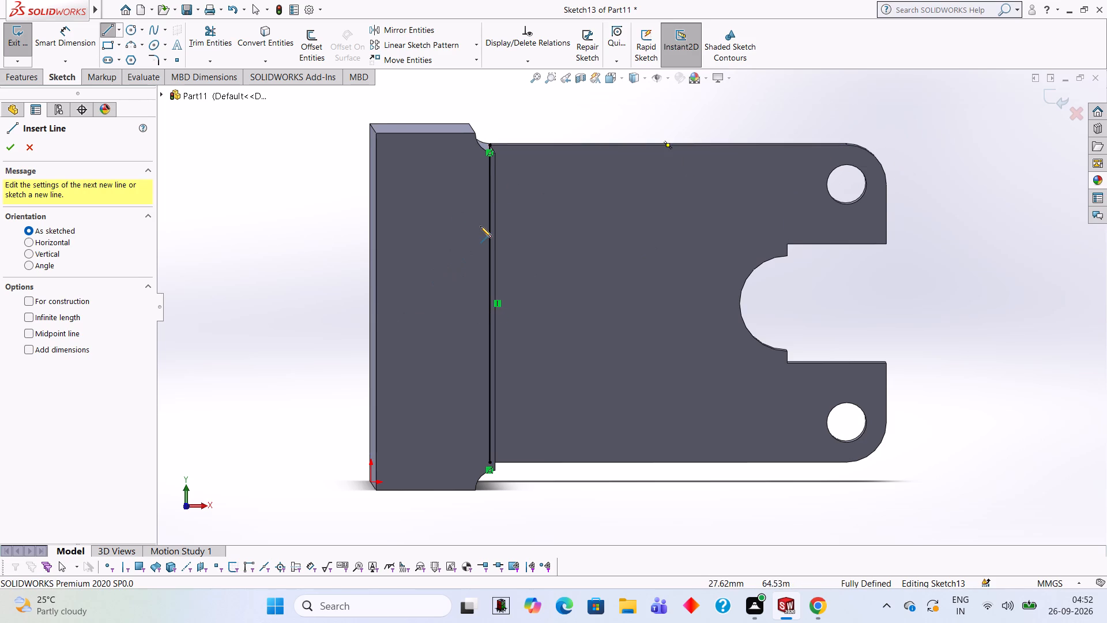
click(223, 33)
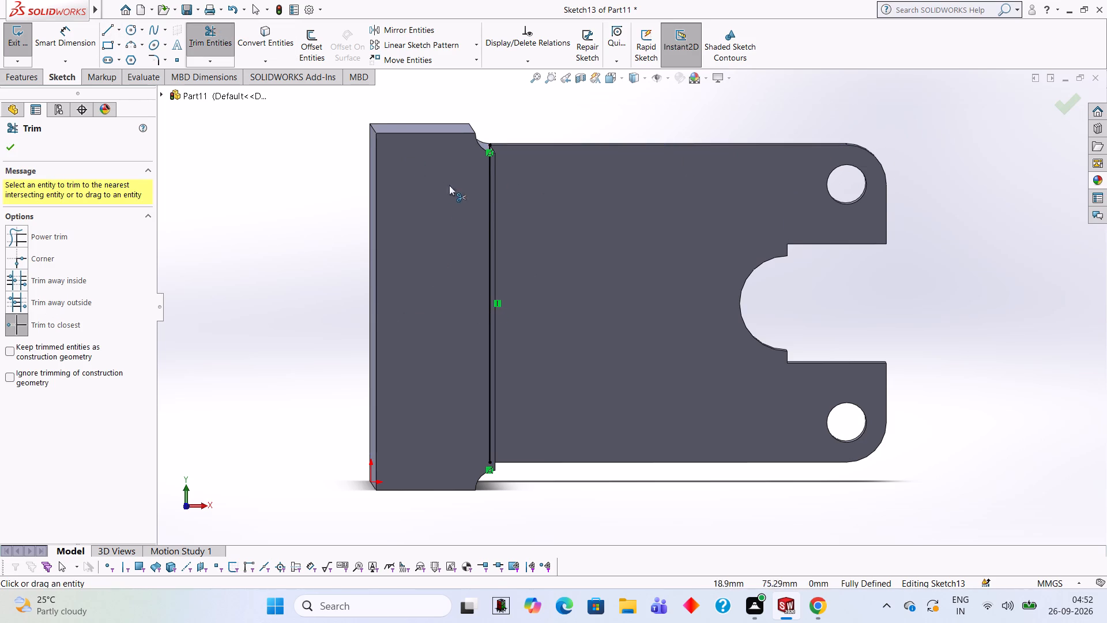
click(488, 209)
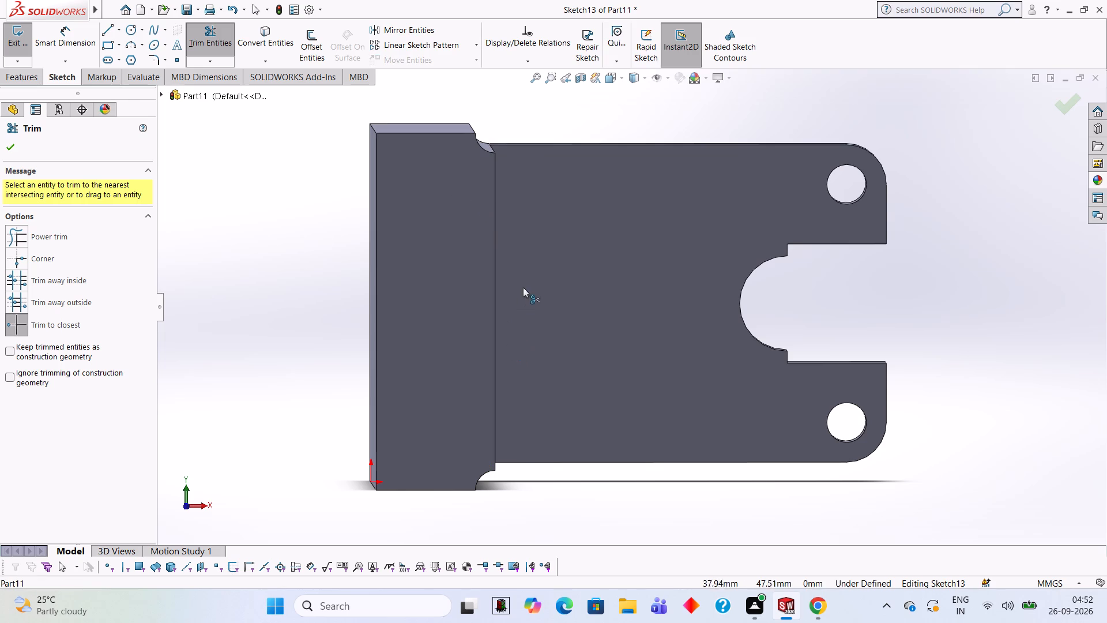
Close the emptied trapezoid sketch.
click(112, 30)
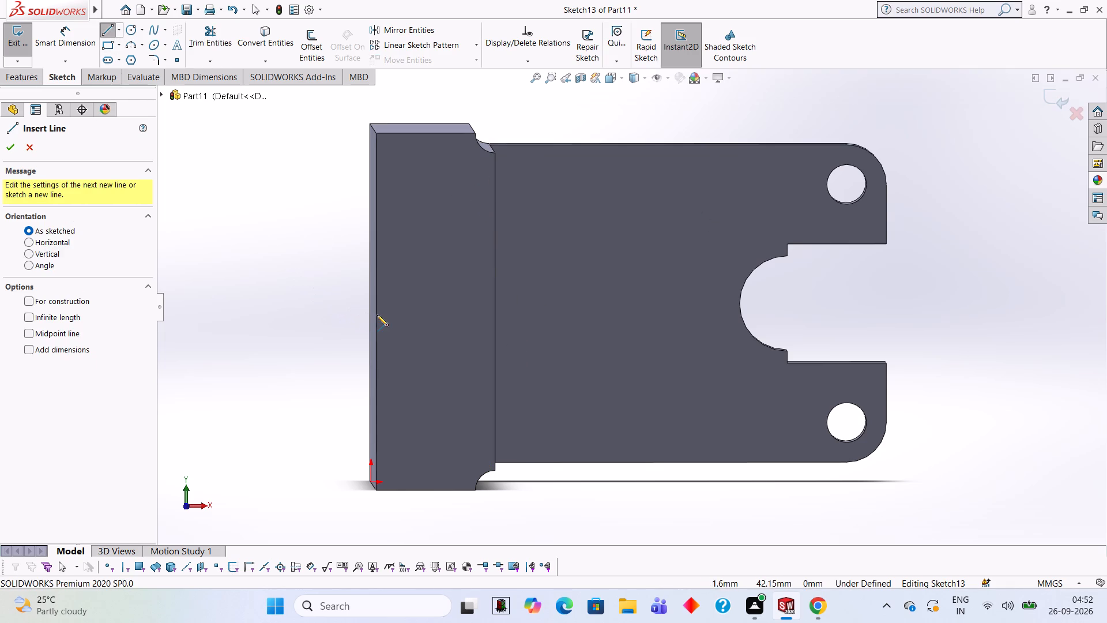
click(1050, 89)
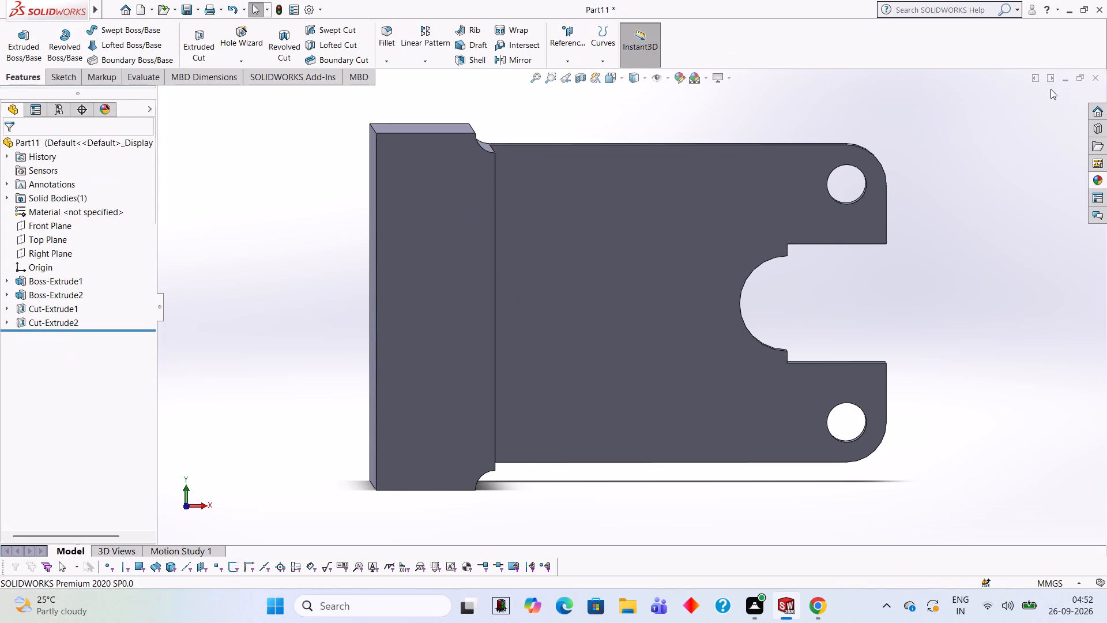
On the plate face, sketch connected lines: 80 mm from the block's outer-edge midpoint, 30 mm upward, sloping to the upper plate-block corner, down to the lower corner.
click(662, 260)
click(710, 226)
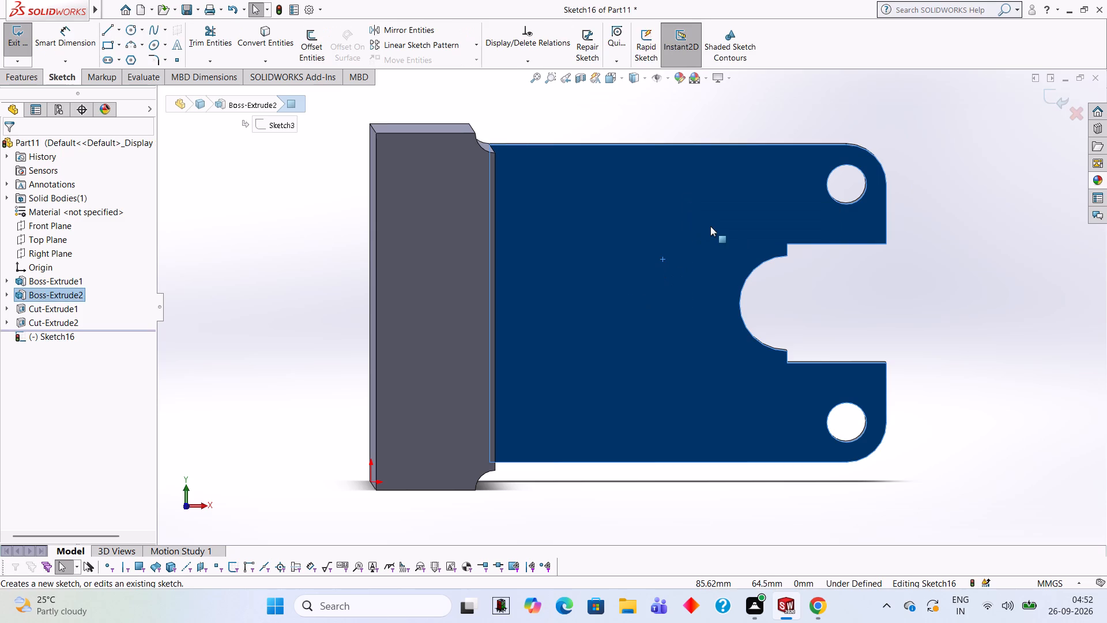
key(ctrl+8)
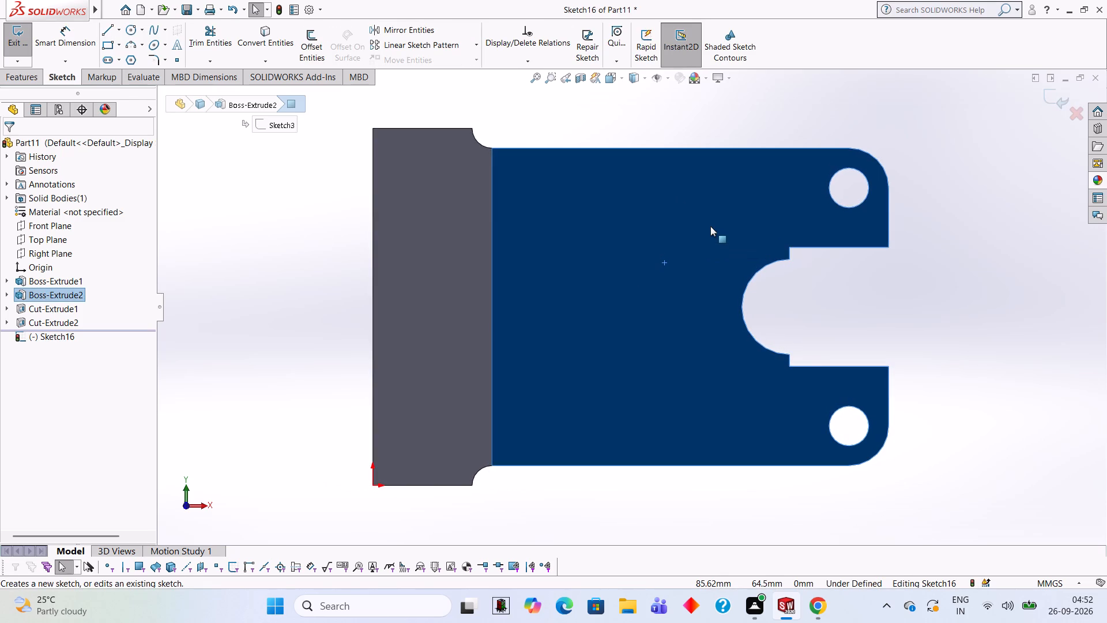
click(114, 29)
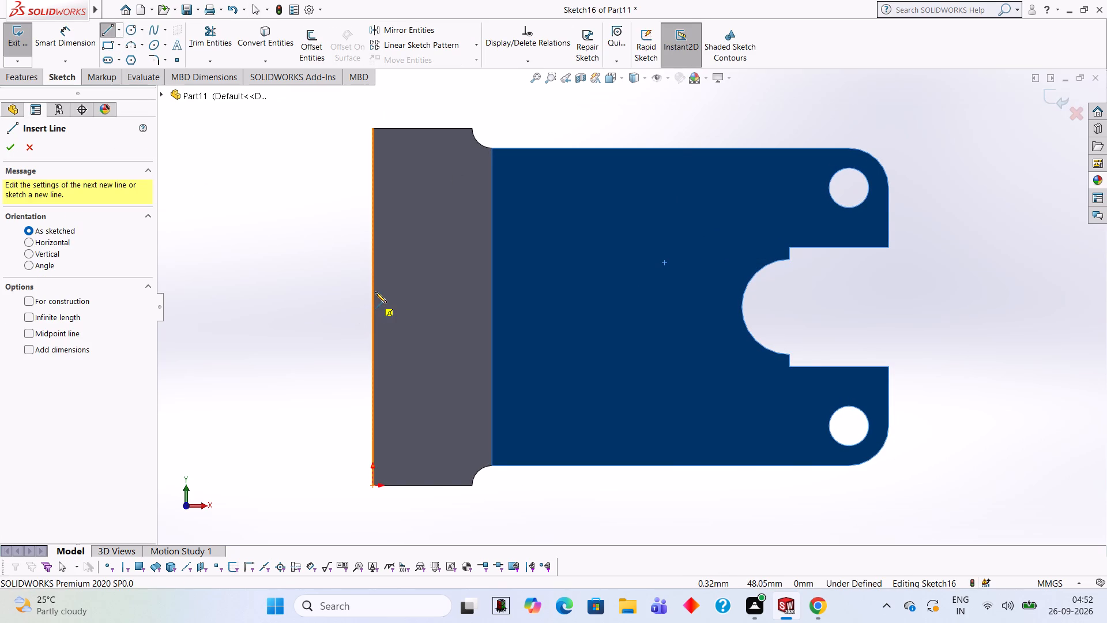
click(372, 306)
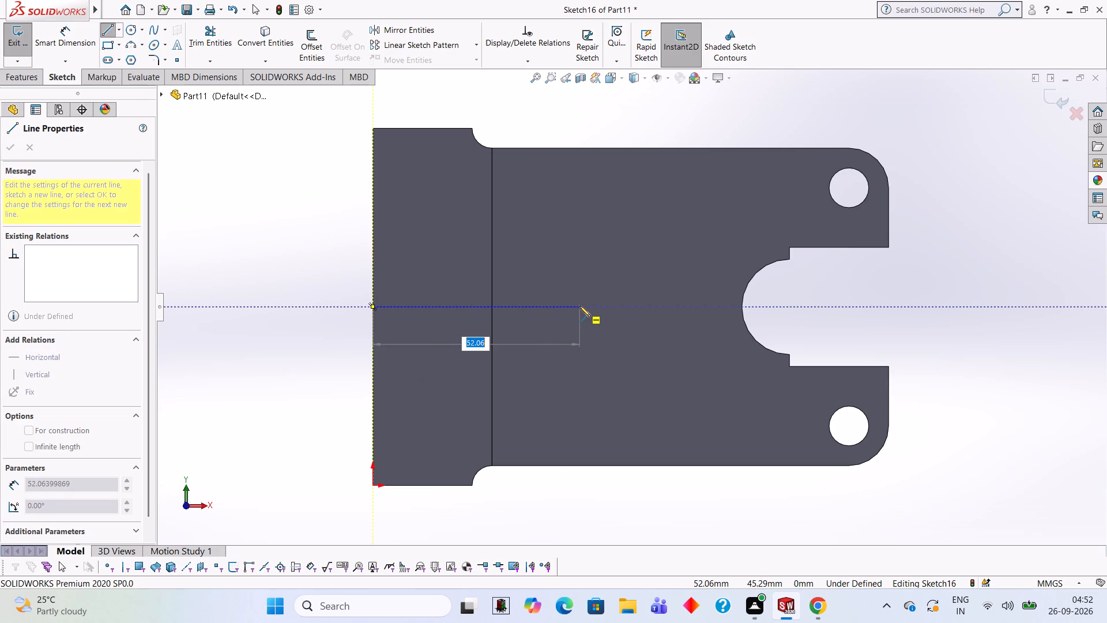
text(80)
key(Return)
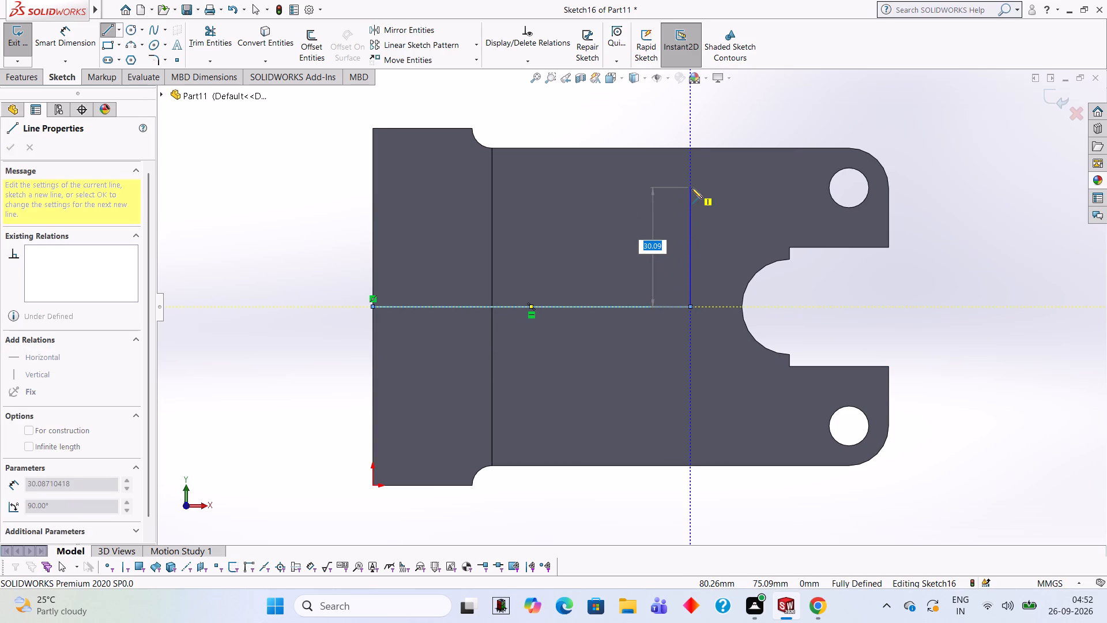
text(30)
key(Return)
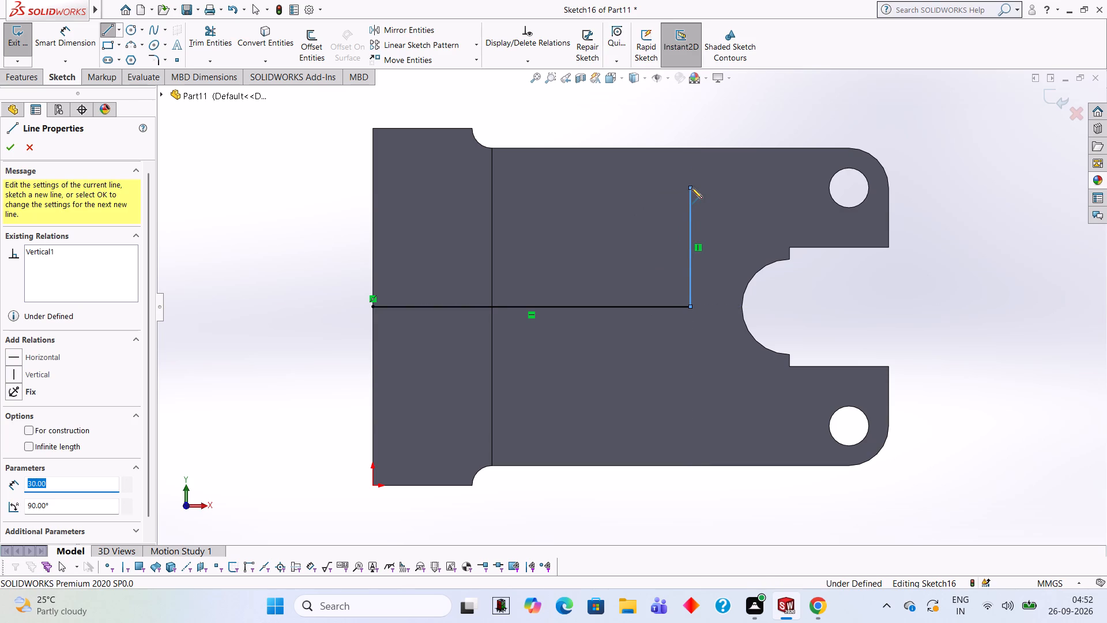
click(491, 147)
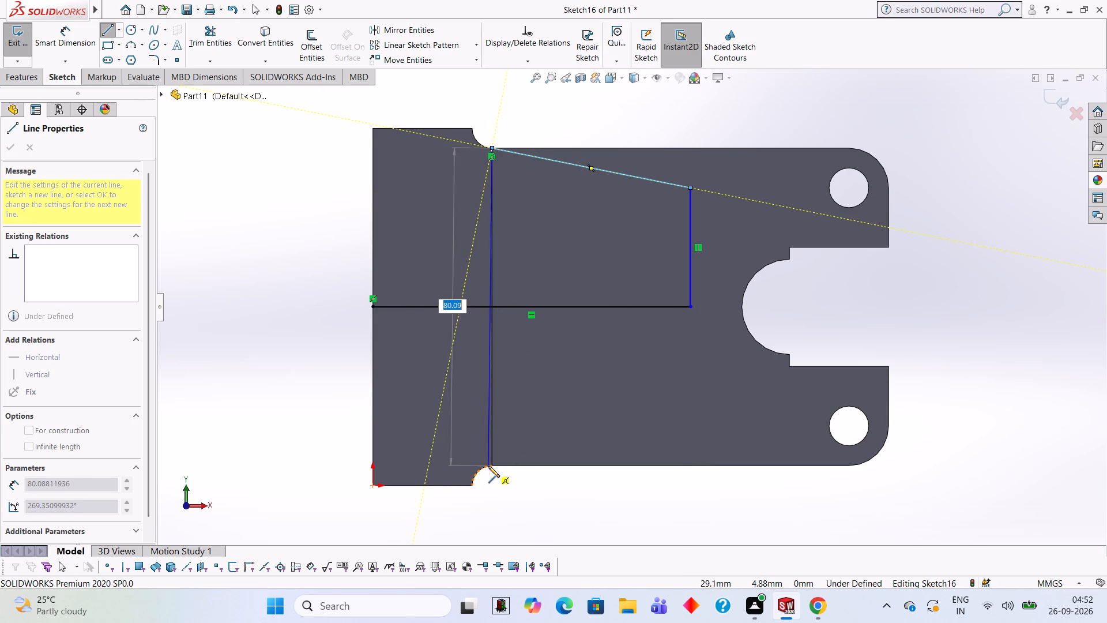
click(492, 466)
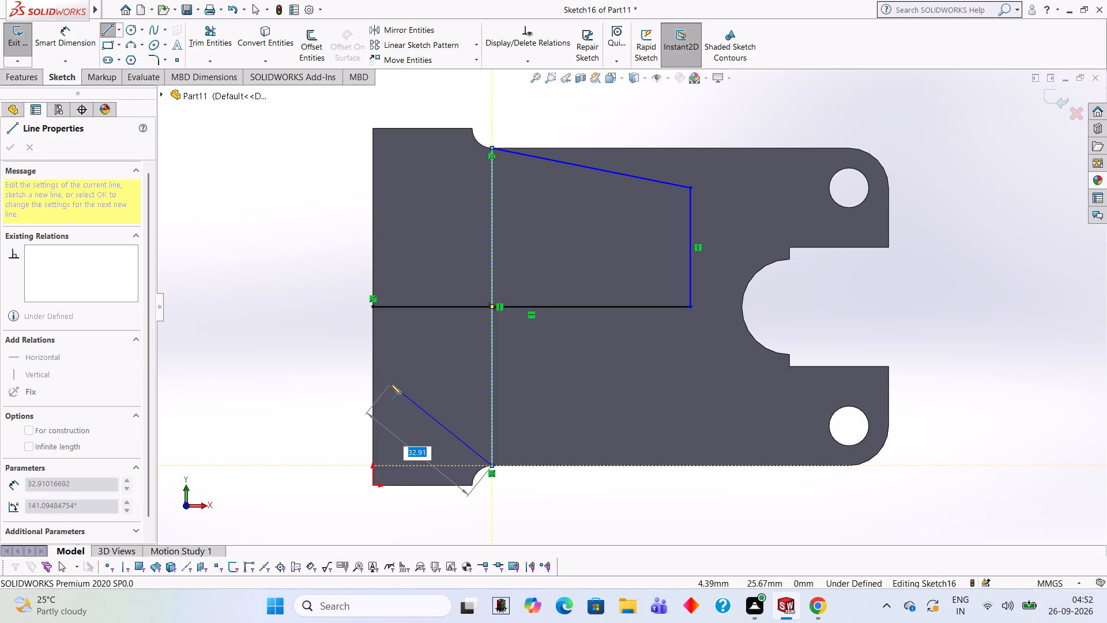
key(Escape)
Complete the trapezoid with a 30 mm line down from the 80 mm line's end and a sloping line to the lower plate-block corner.
click(107, 35)
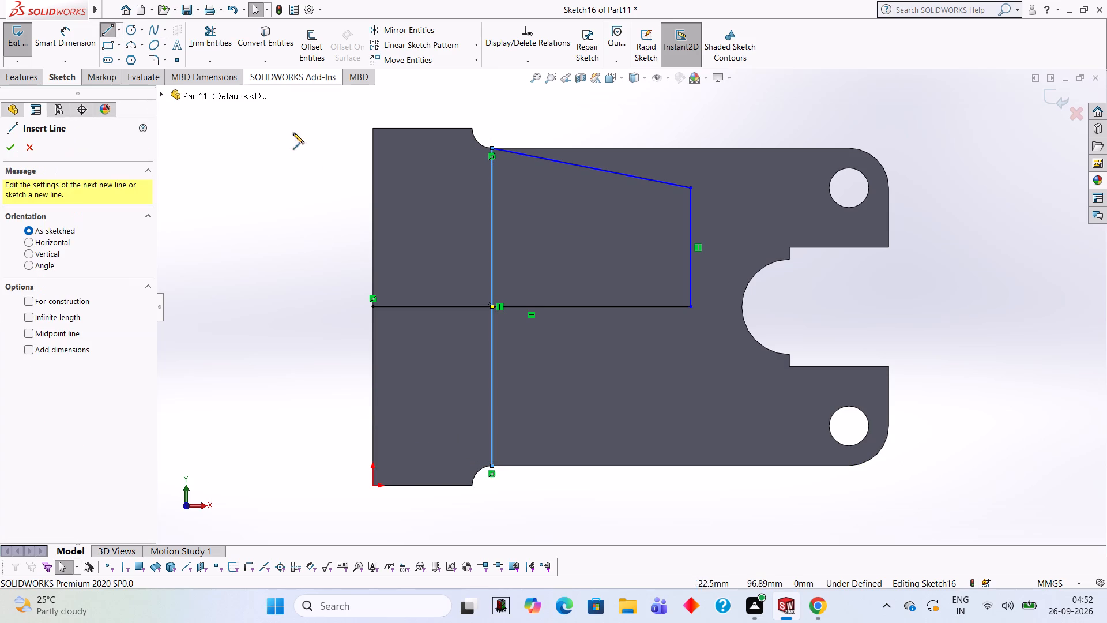
click(690, 305)
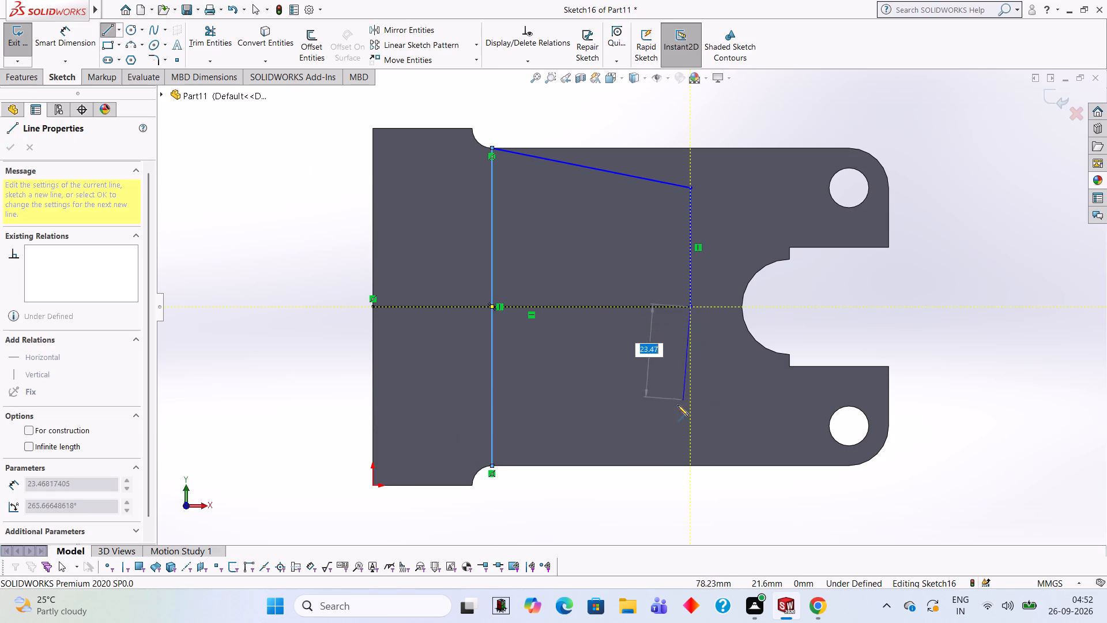
text(30)
key(Return)
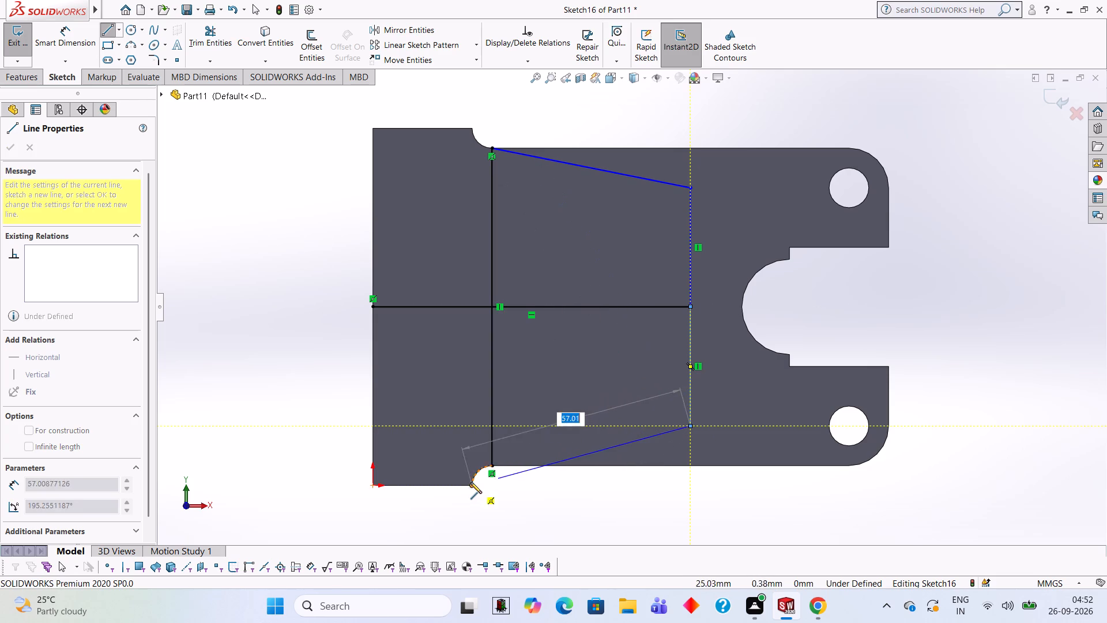
click(491, 466)
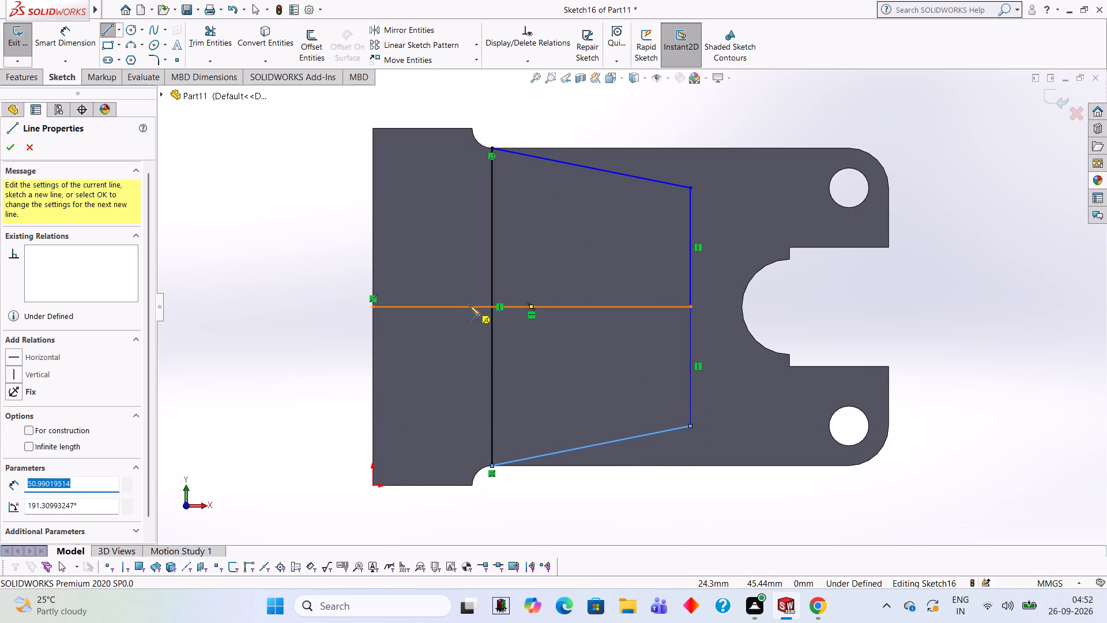
key(Escape)
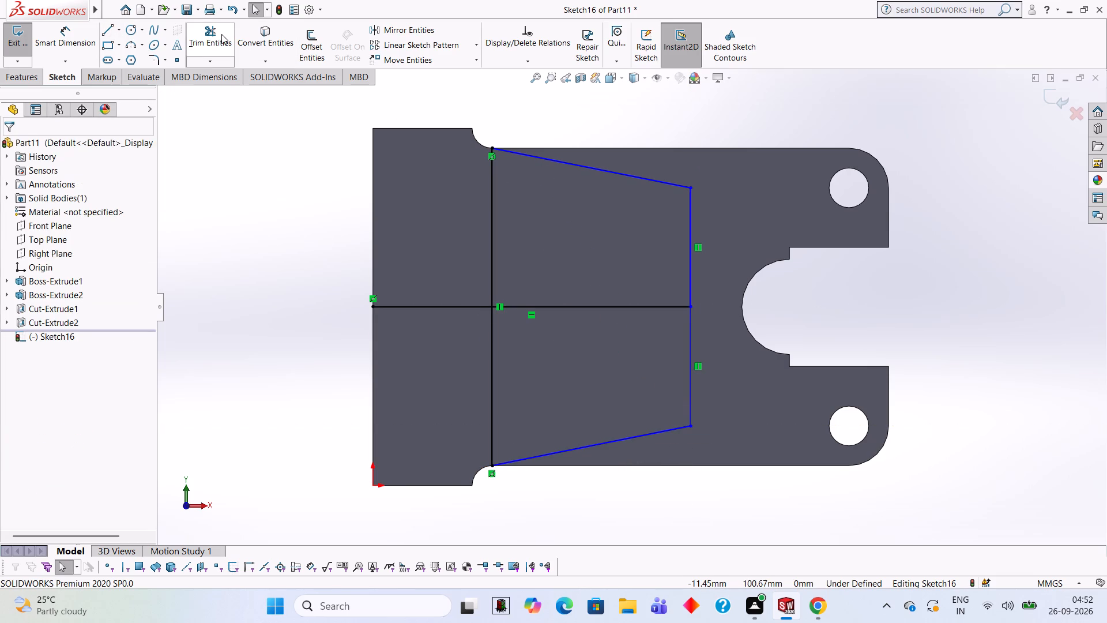
Trim away both segments of the 80 mm horizontal line, leaving only the trapezoid outline.
click(221, 34)
click(434, 309)
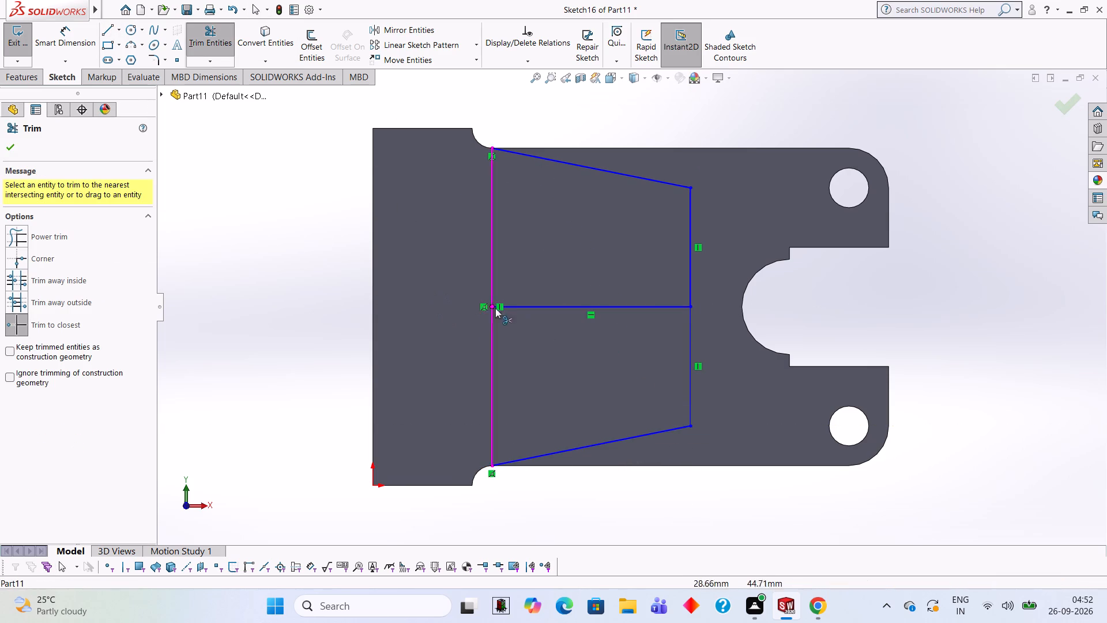
click(524, 307)
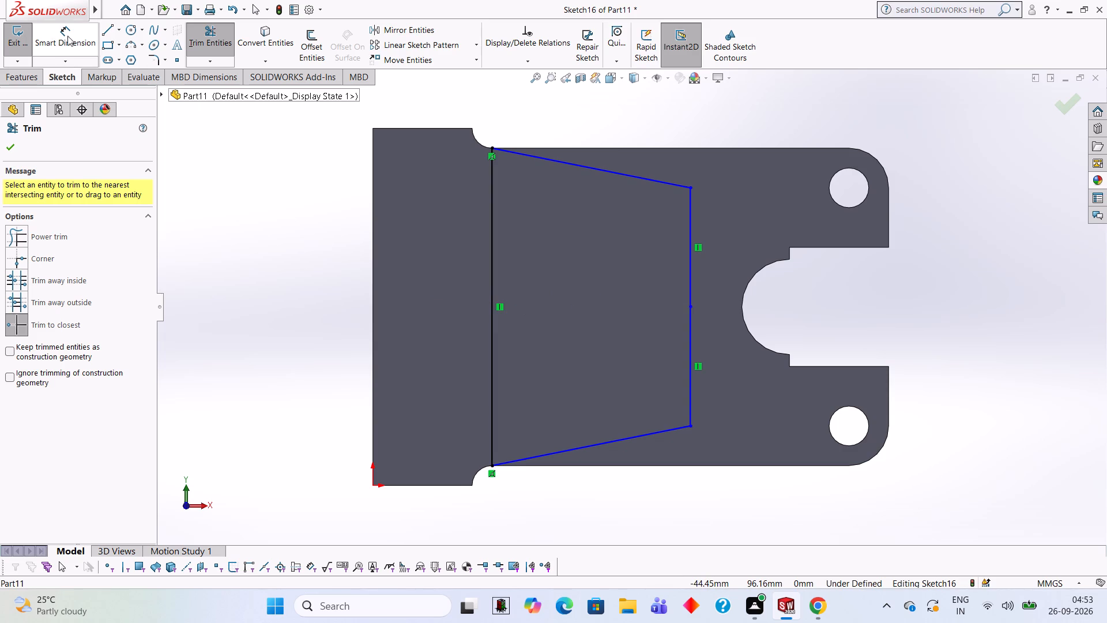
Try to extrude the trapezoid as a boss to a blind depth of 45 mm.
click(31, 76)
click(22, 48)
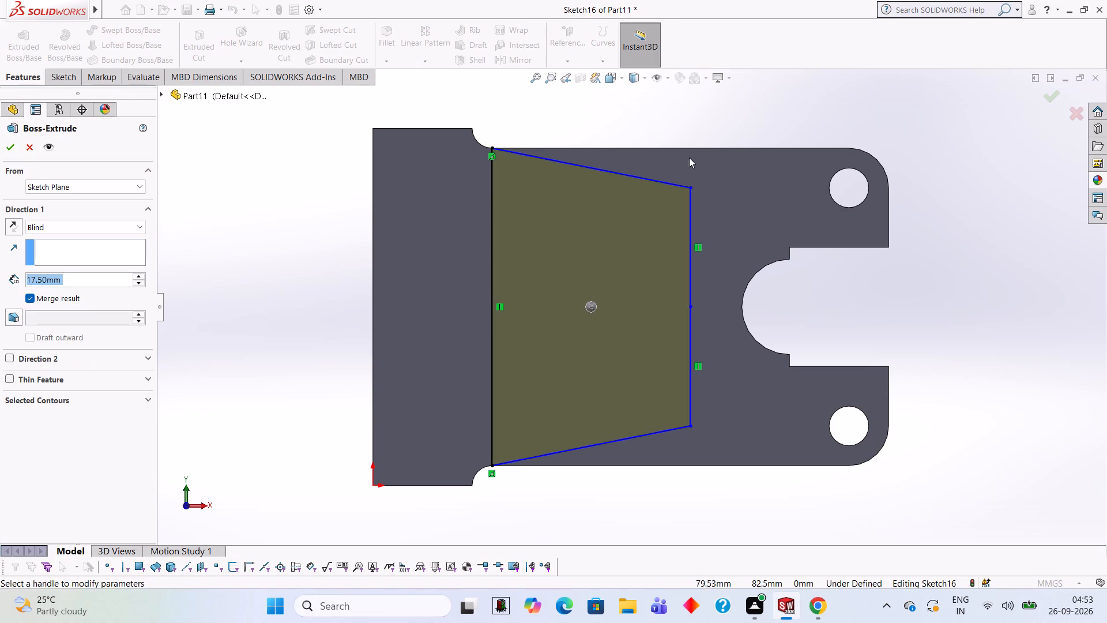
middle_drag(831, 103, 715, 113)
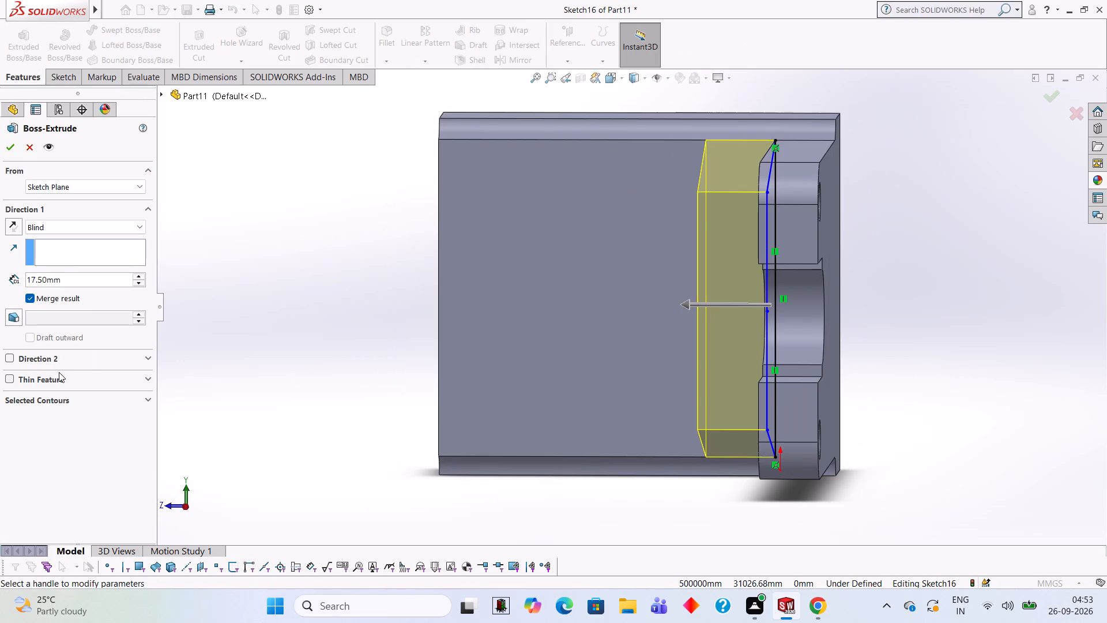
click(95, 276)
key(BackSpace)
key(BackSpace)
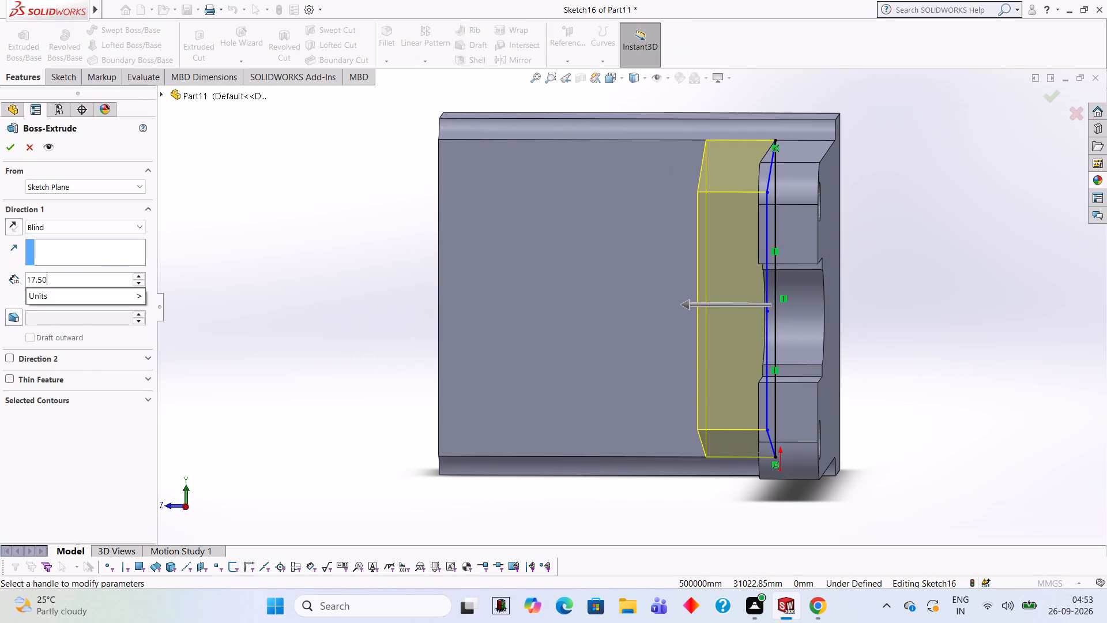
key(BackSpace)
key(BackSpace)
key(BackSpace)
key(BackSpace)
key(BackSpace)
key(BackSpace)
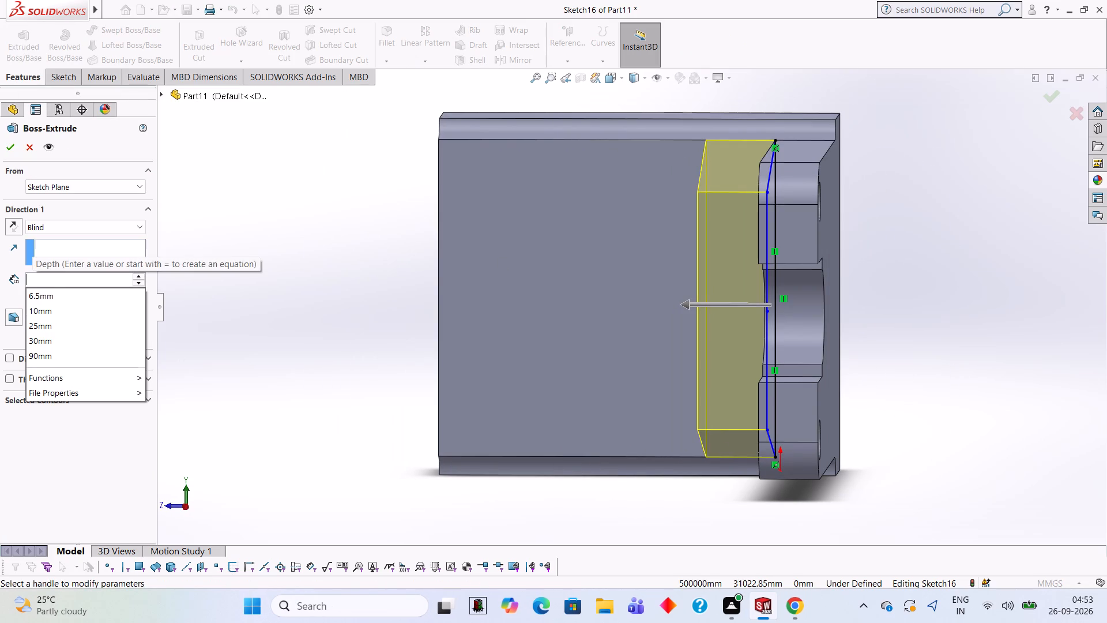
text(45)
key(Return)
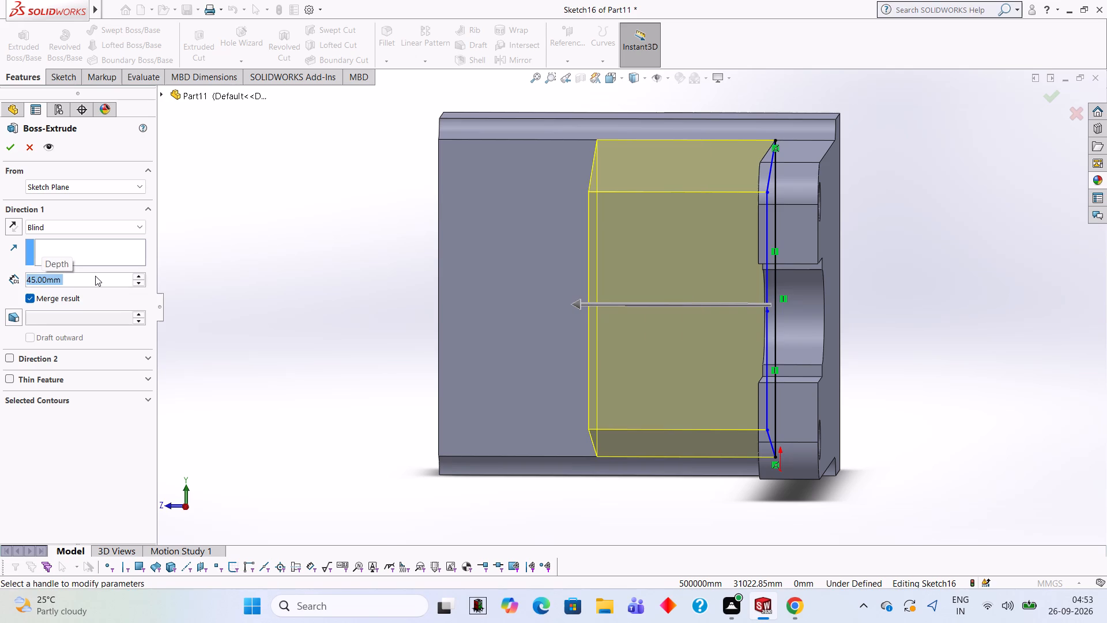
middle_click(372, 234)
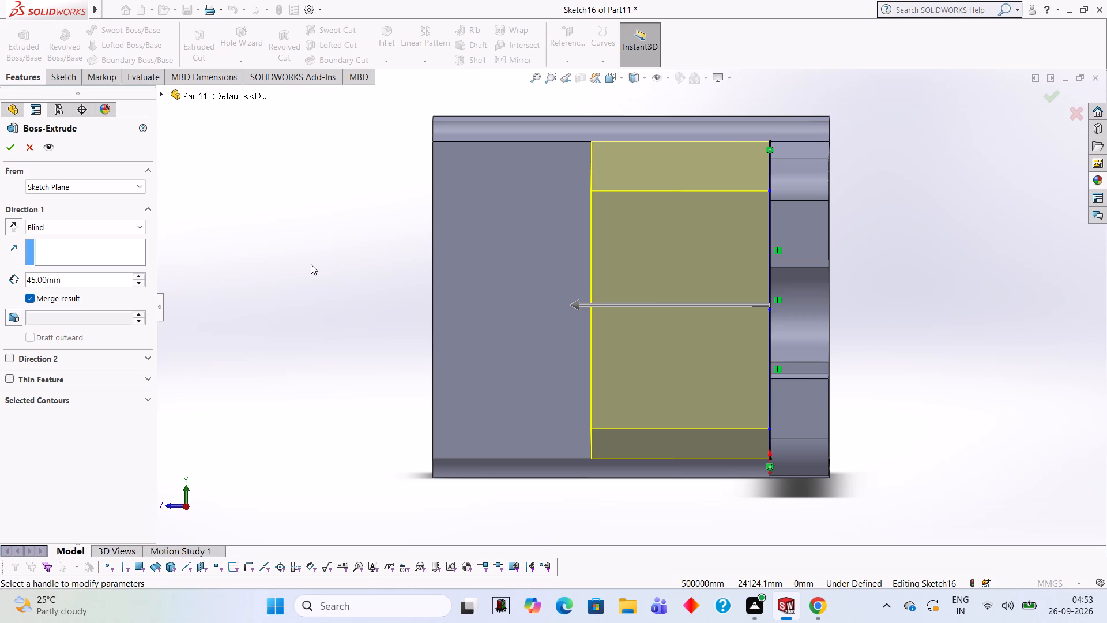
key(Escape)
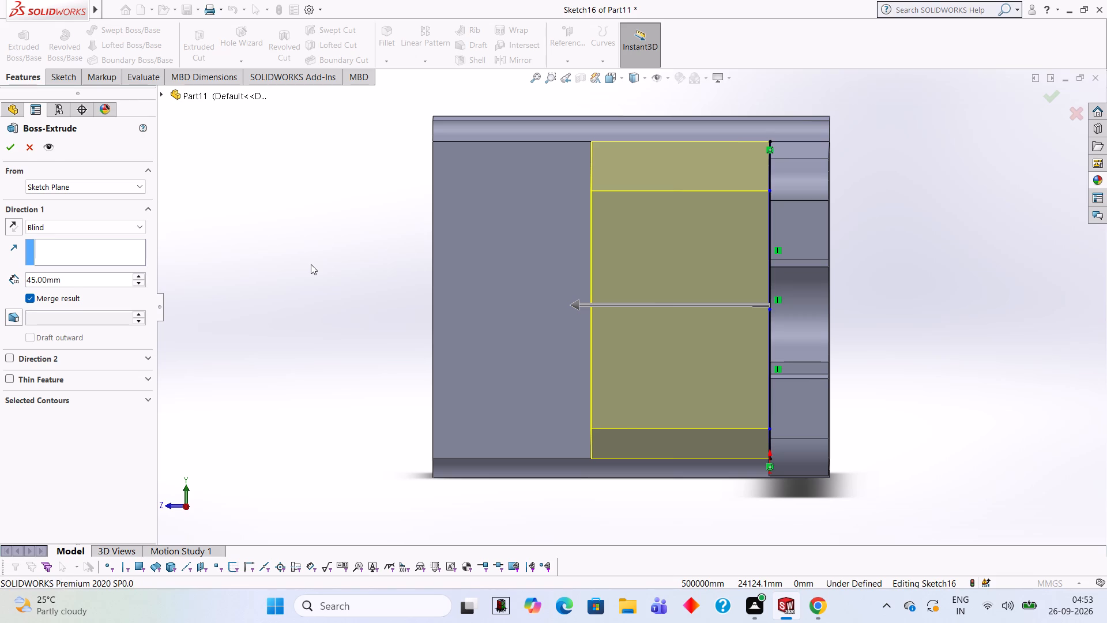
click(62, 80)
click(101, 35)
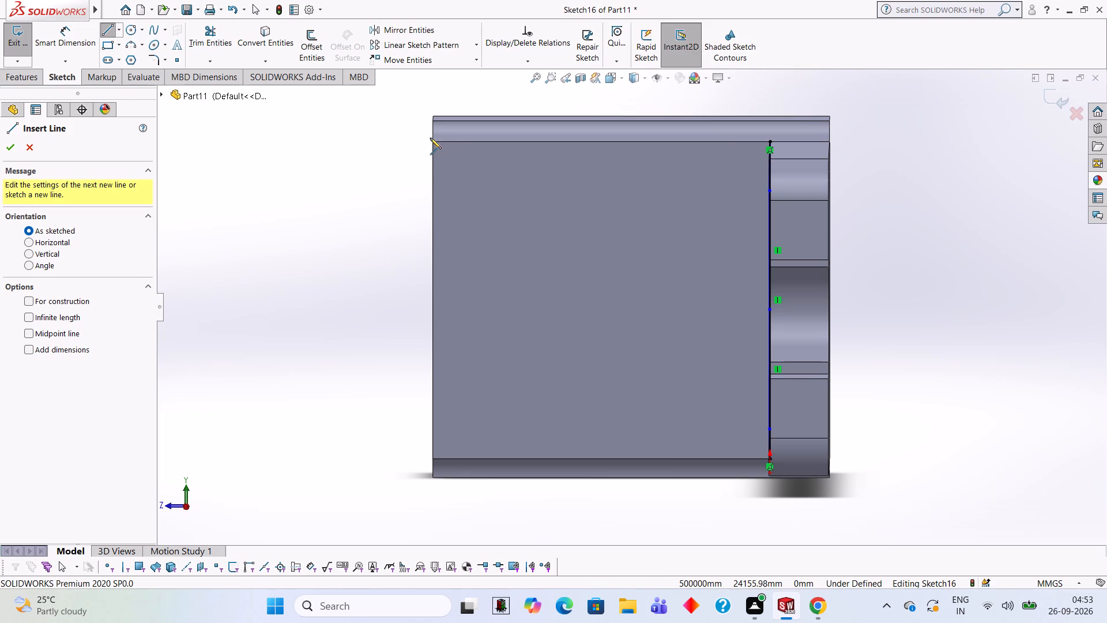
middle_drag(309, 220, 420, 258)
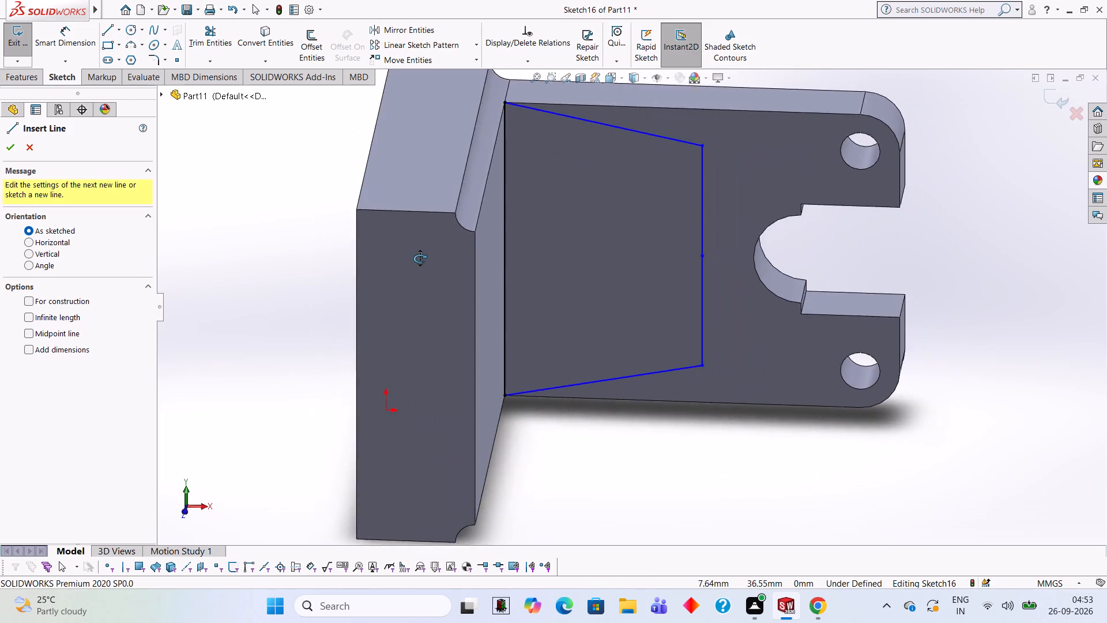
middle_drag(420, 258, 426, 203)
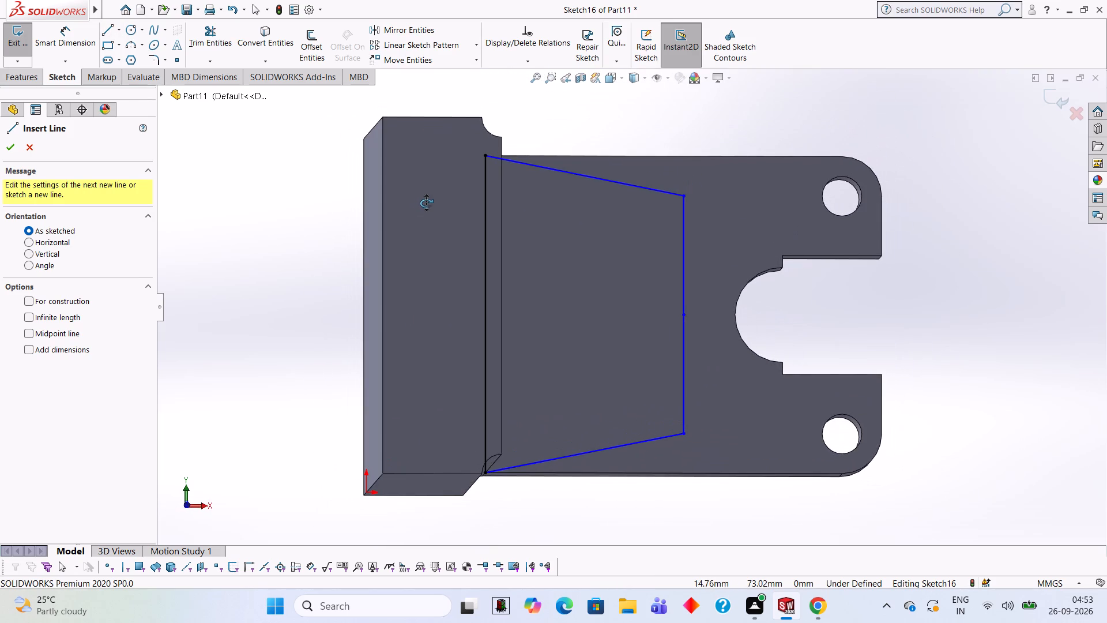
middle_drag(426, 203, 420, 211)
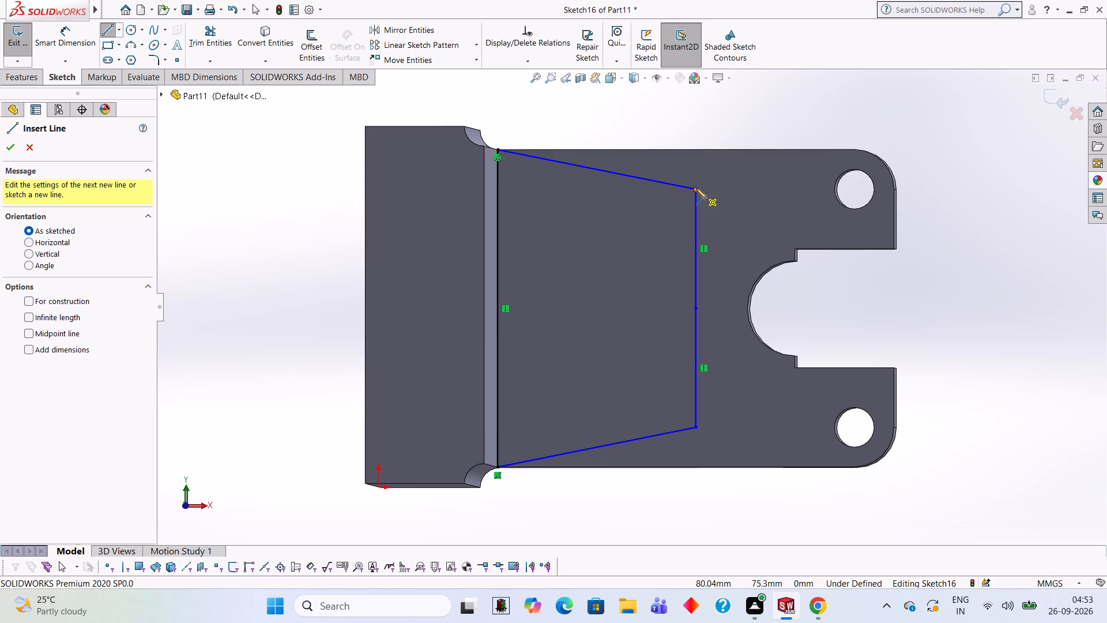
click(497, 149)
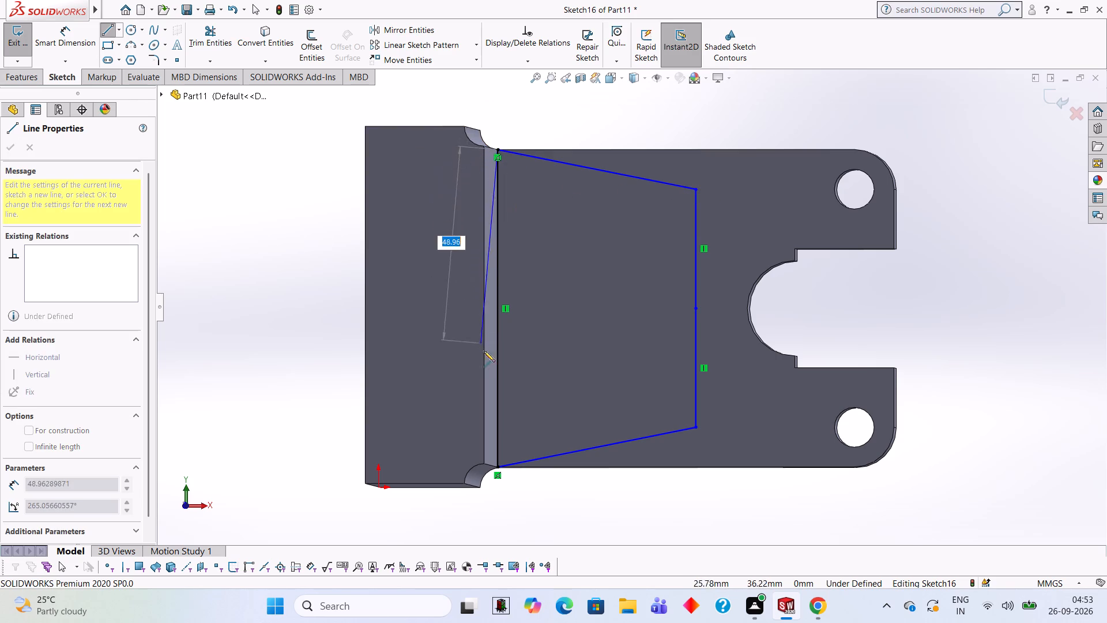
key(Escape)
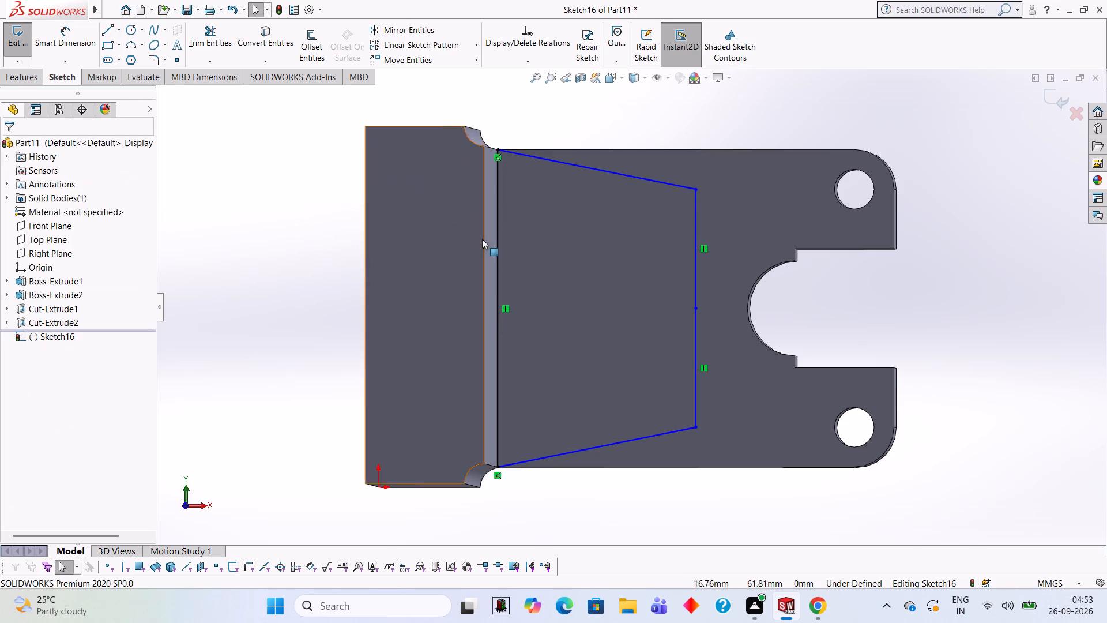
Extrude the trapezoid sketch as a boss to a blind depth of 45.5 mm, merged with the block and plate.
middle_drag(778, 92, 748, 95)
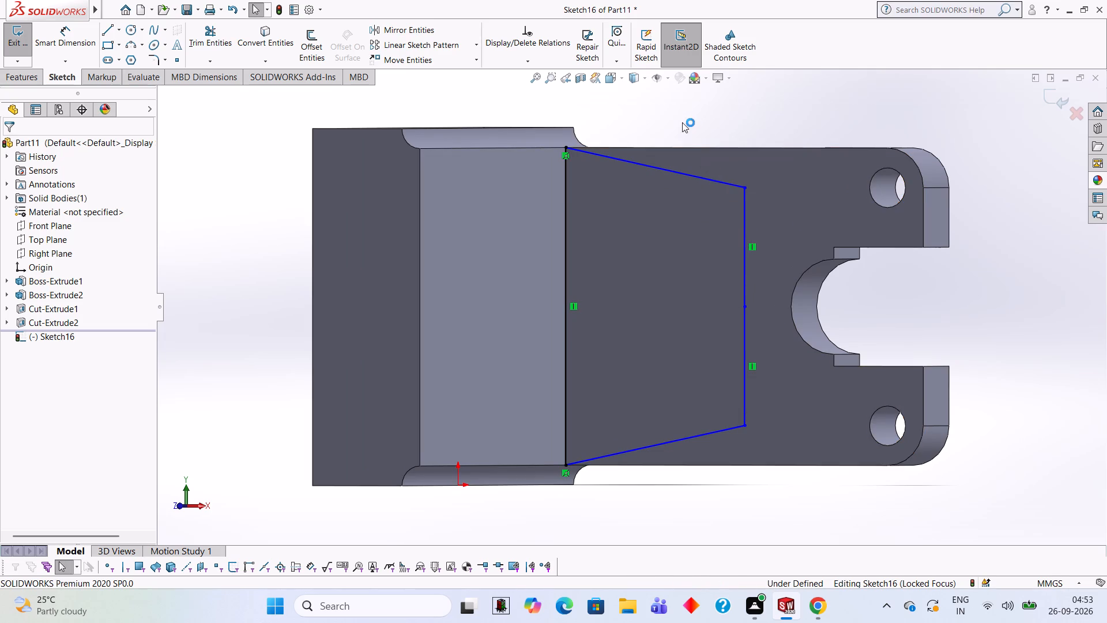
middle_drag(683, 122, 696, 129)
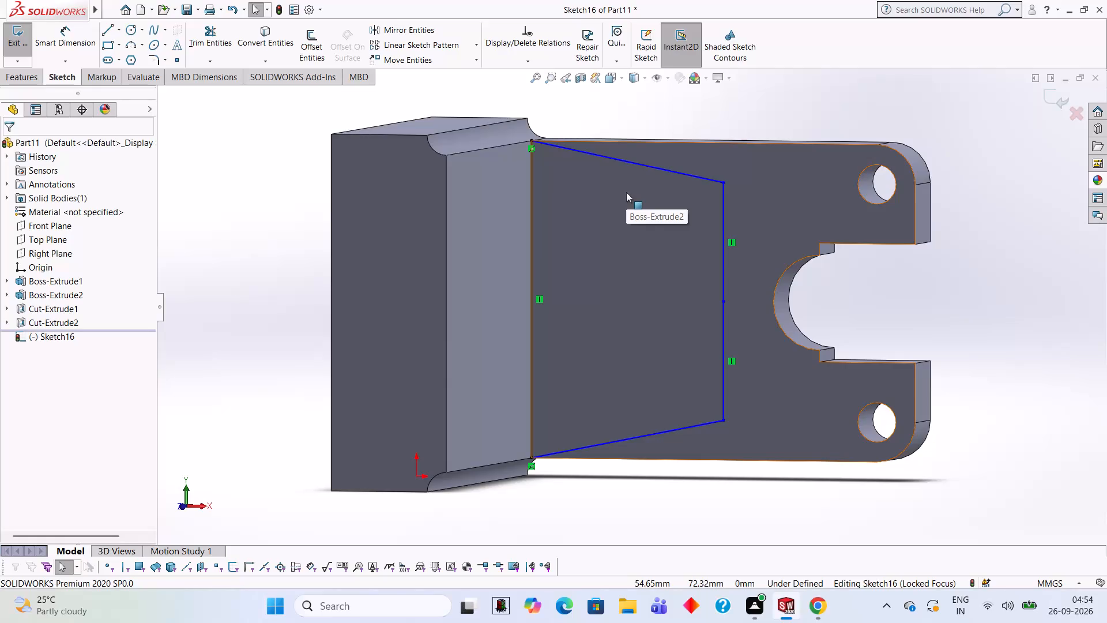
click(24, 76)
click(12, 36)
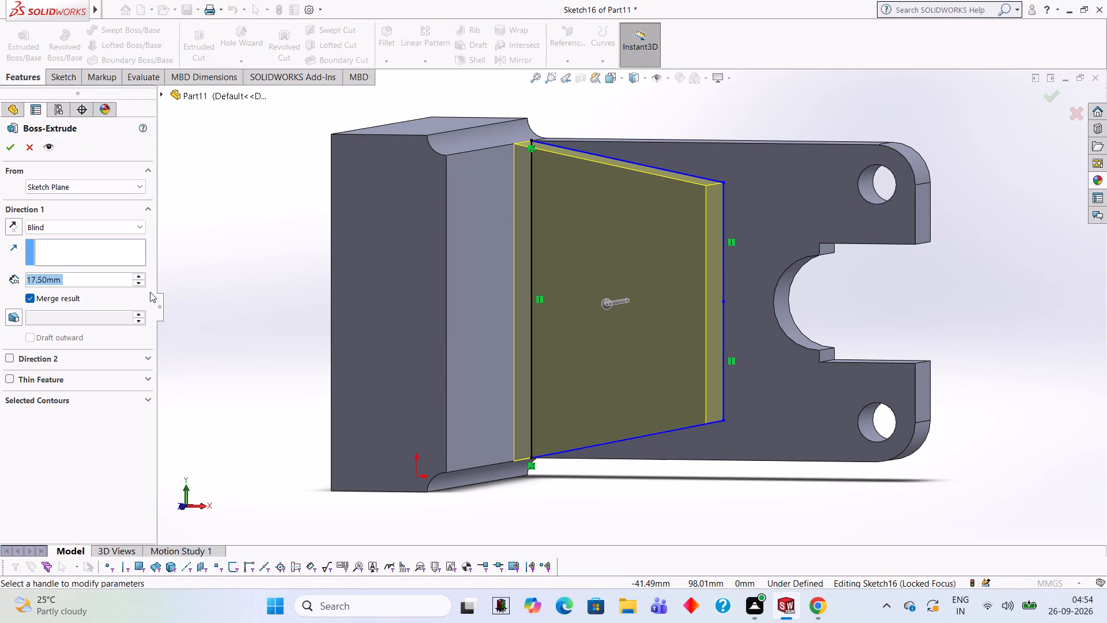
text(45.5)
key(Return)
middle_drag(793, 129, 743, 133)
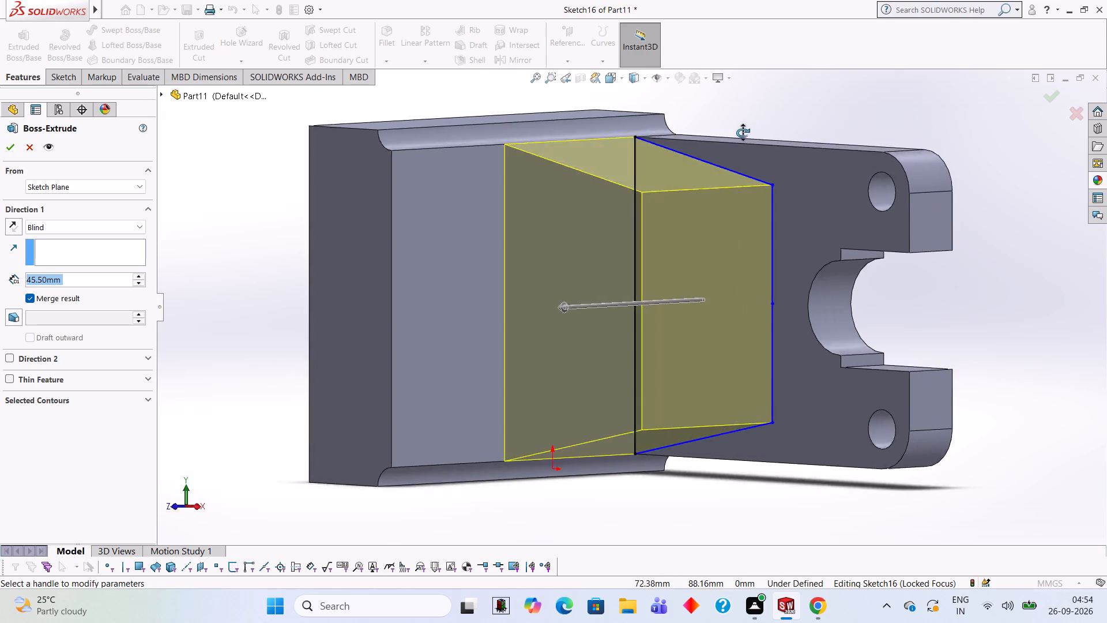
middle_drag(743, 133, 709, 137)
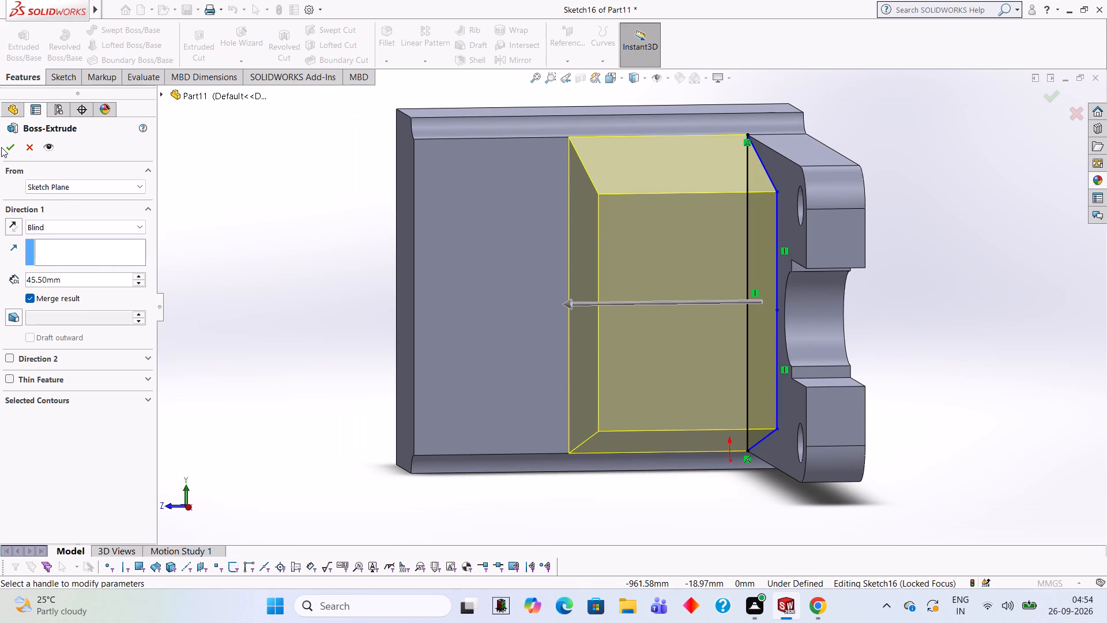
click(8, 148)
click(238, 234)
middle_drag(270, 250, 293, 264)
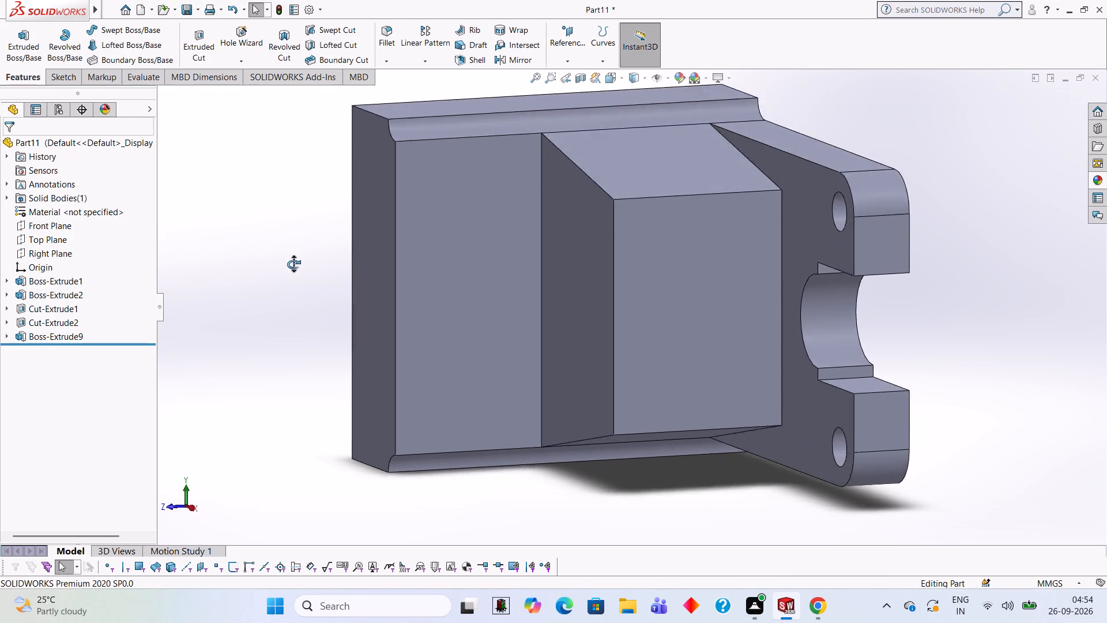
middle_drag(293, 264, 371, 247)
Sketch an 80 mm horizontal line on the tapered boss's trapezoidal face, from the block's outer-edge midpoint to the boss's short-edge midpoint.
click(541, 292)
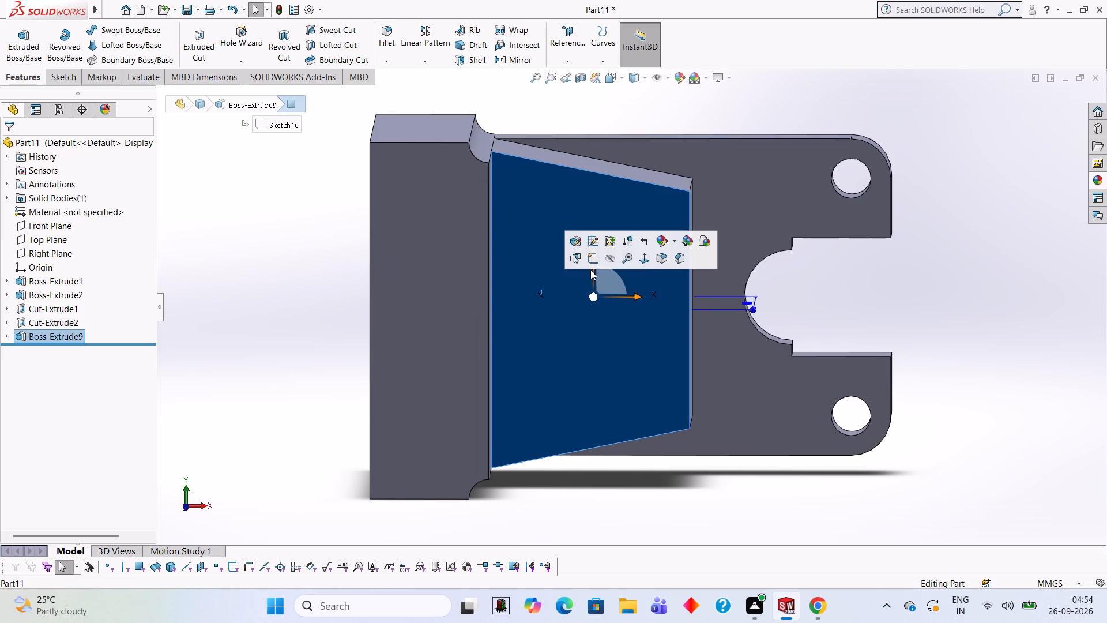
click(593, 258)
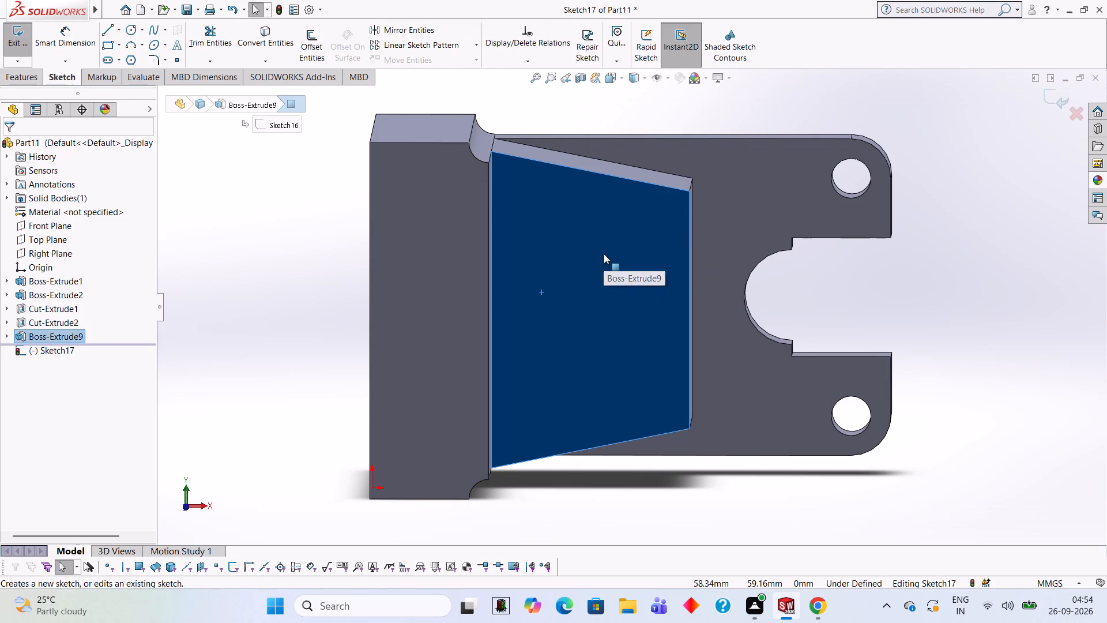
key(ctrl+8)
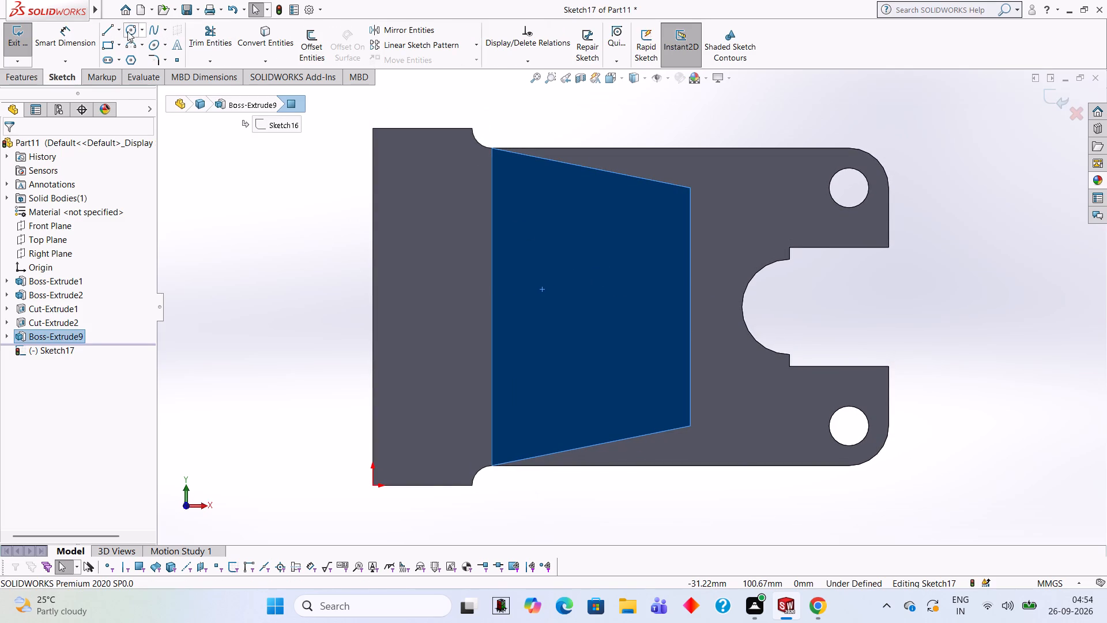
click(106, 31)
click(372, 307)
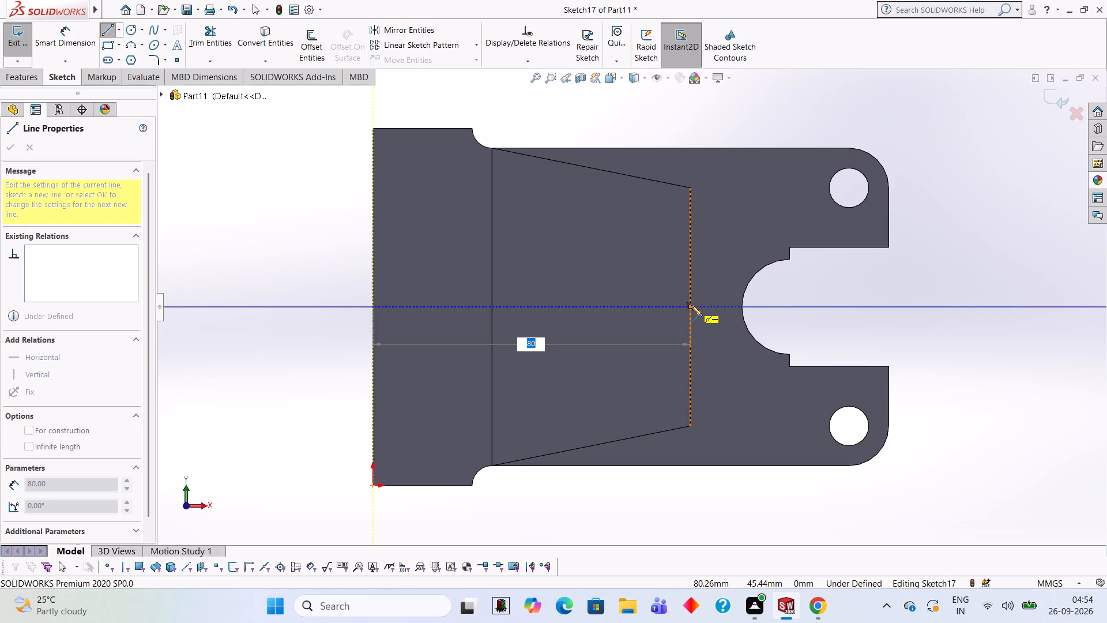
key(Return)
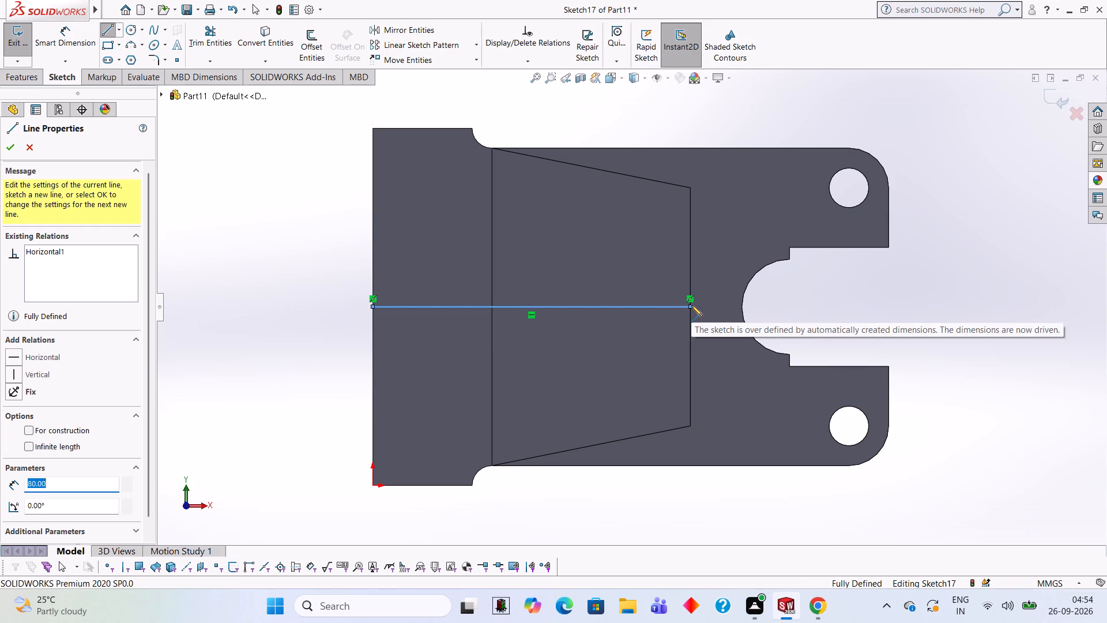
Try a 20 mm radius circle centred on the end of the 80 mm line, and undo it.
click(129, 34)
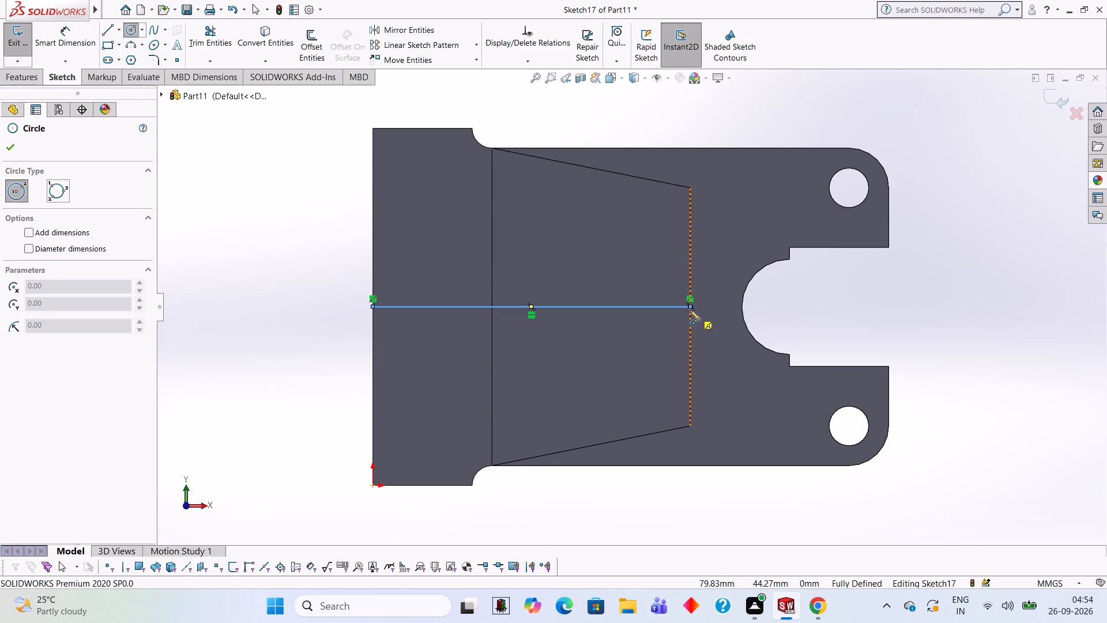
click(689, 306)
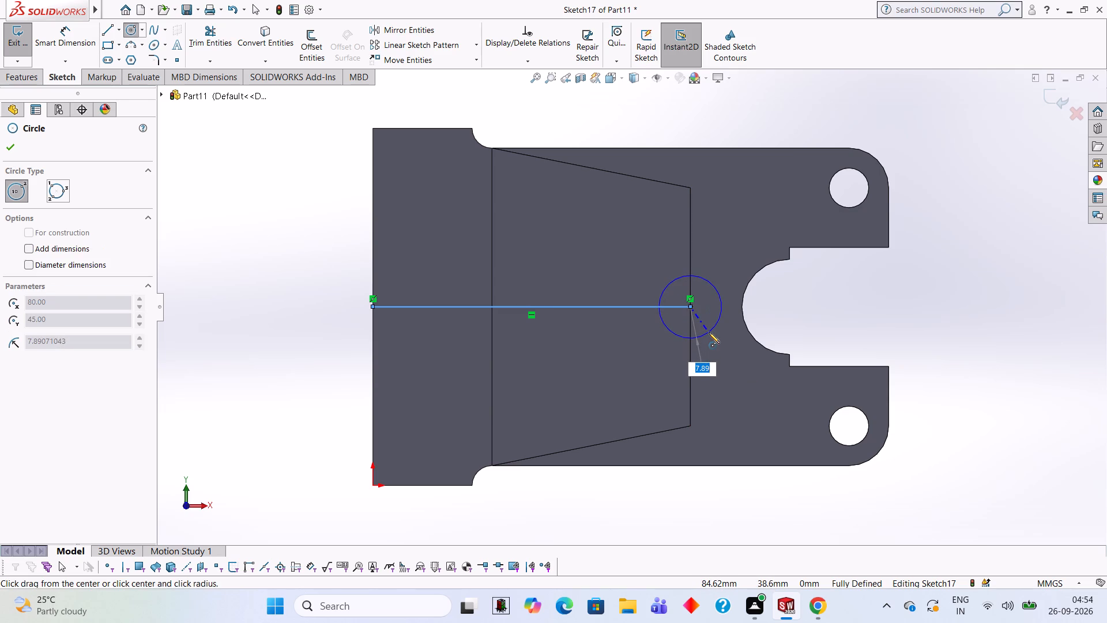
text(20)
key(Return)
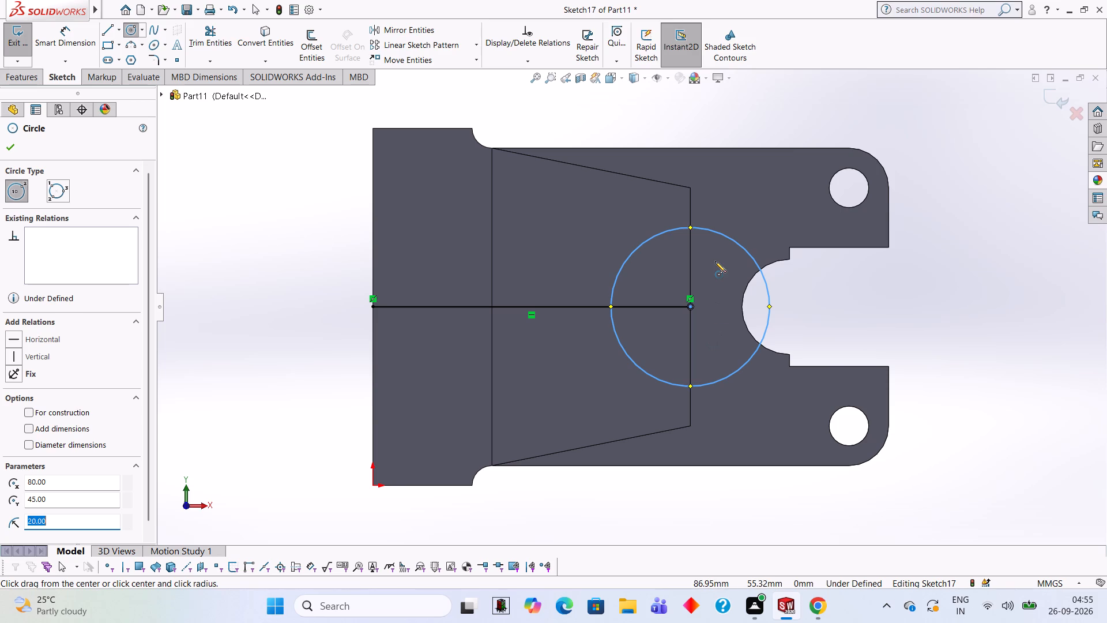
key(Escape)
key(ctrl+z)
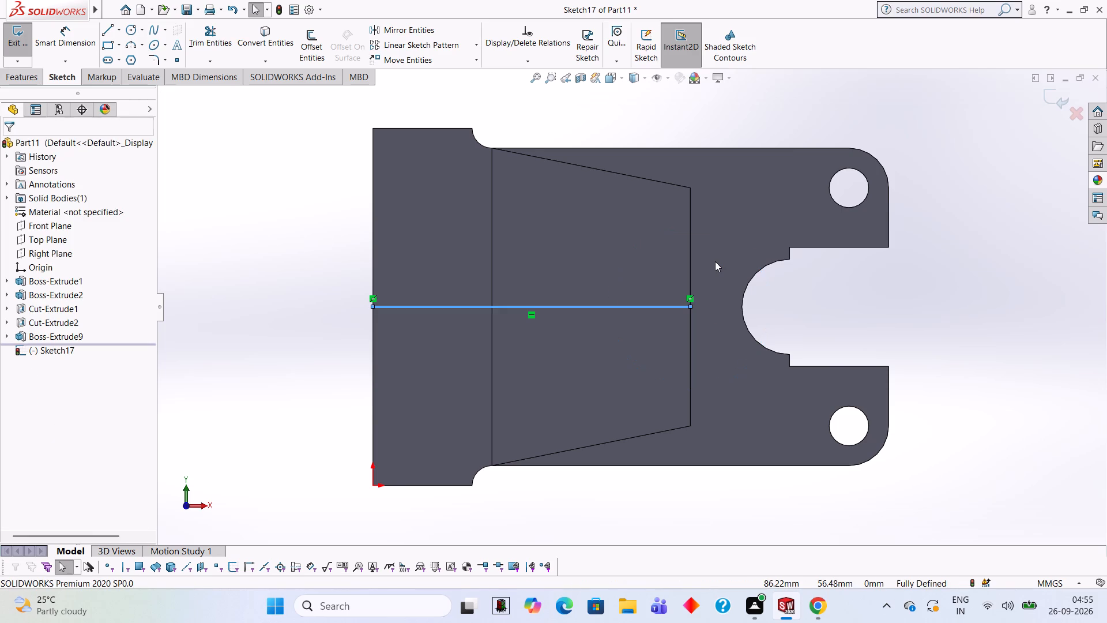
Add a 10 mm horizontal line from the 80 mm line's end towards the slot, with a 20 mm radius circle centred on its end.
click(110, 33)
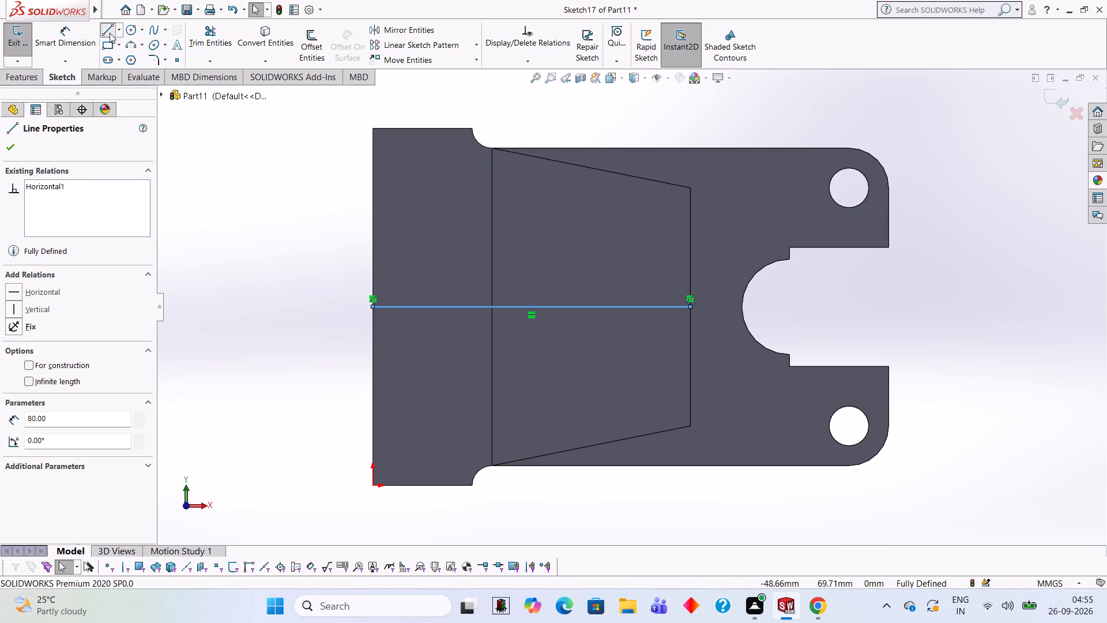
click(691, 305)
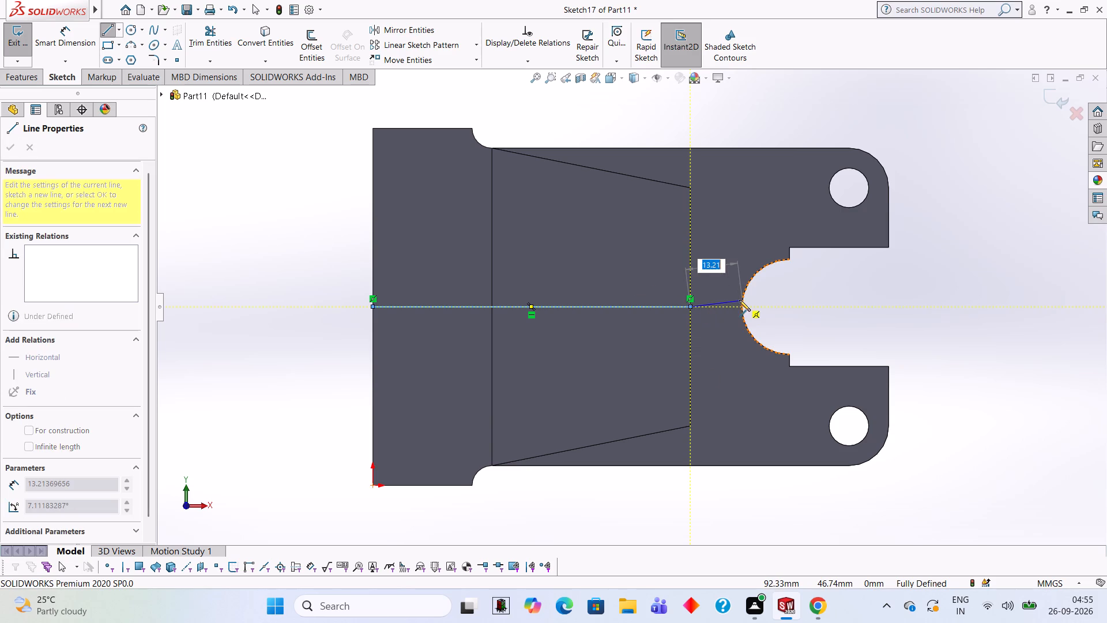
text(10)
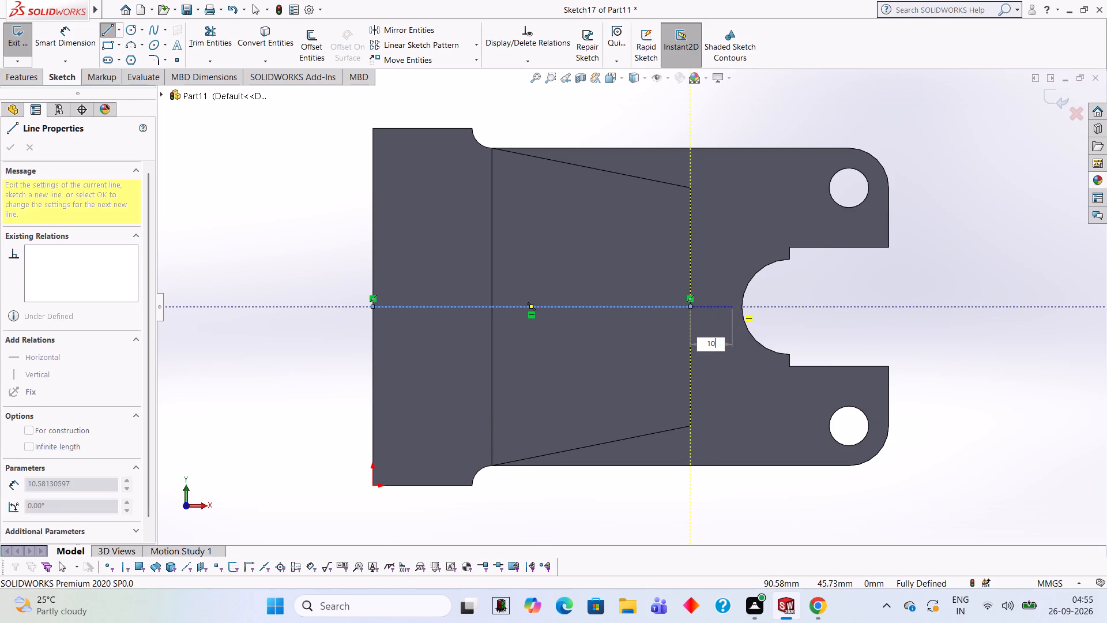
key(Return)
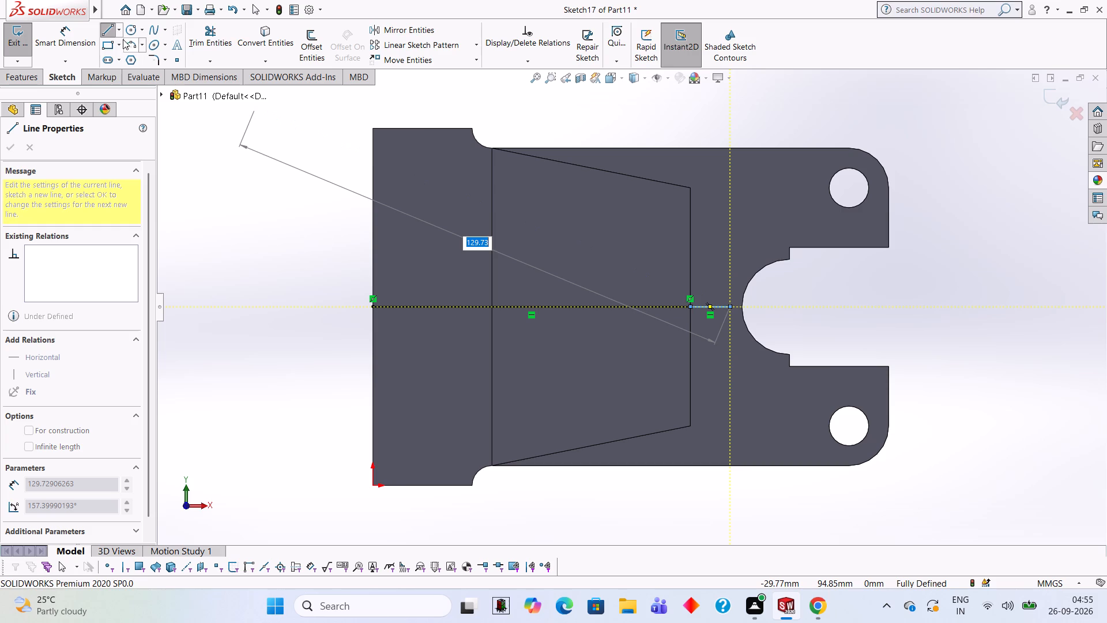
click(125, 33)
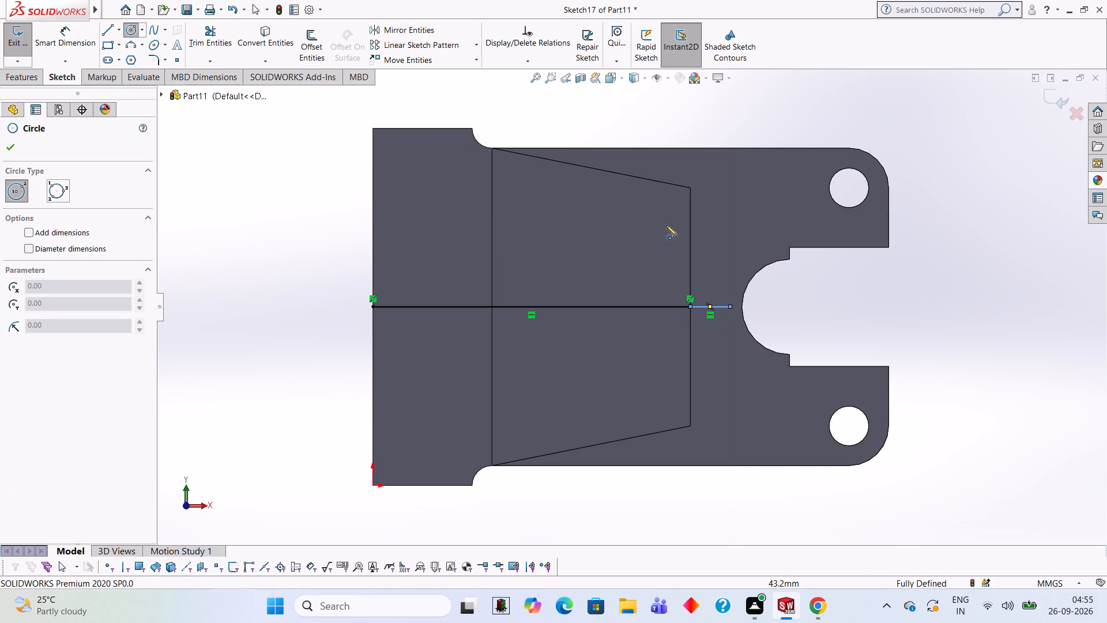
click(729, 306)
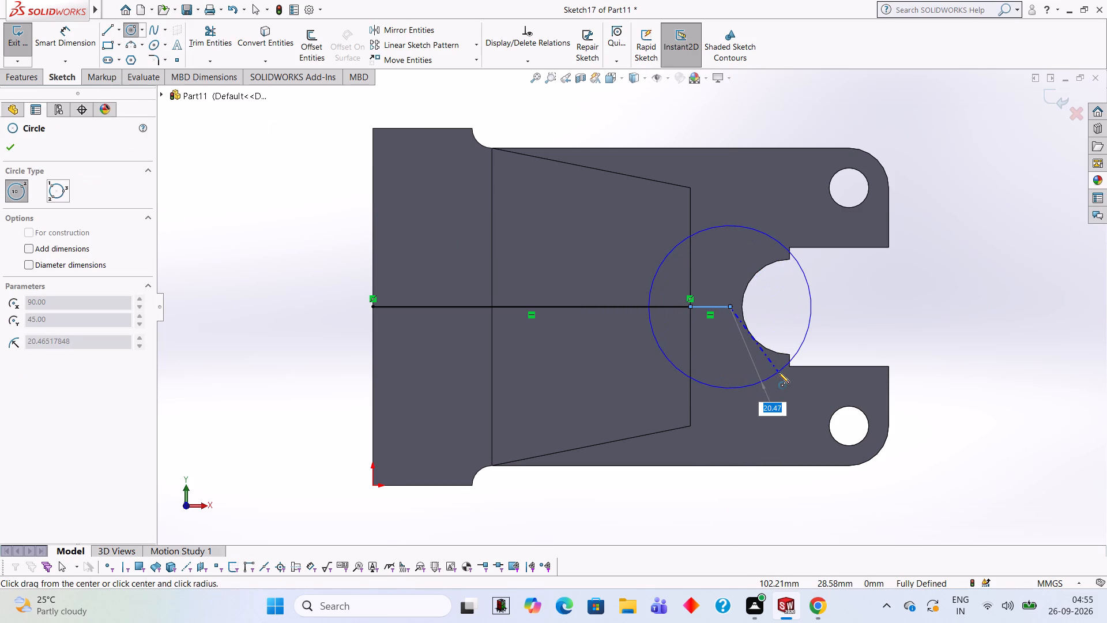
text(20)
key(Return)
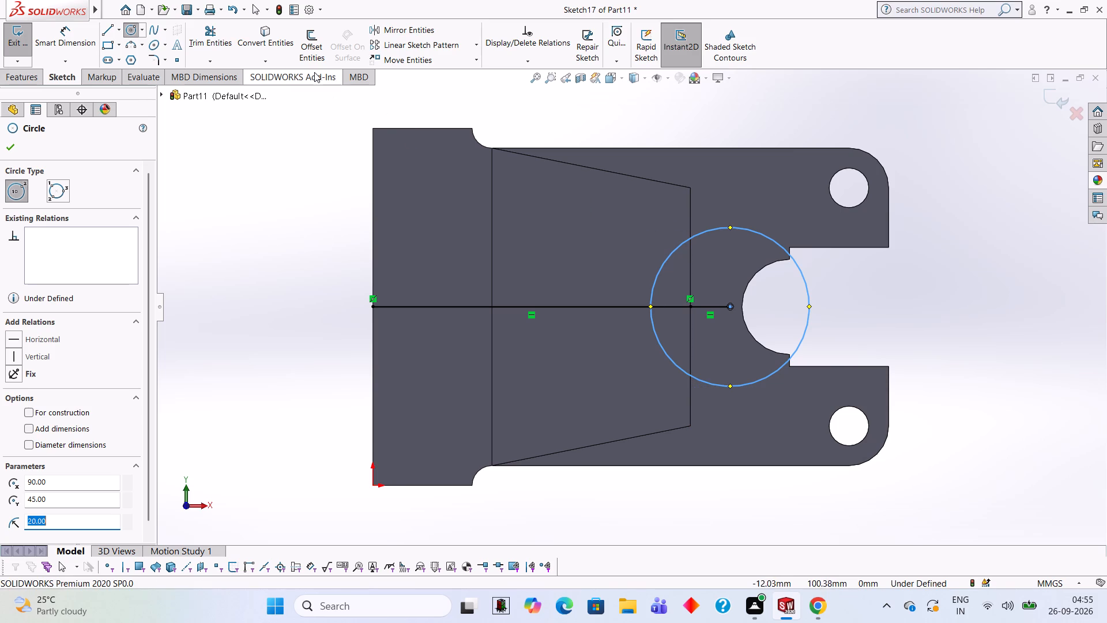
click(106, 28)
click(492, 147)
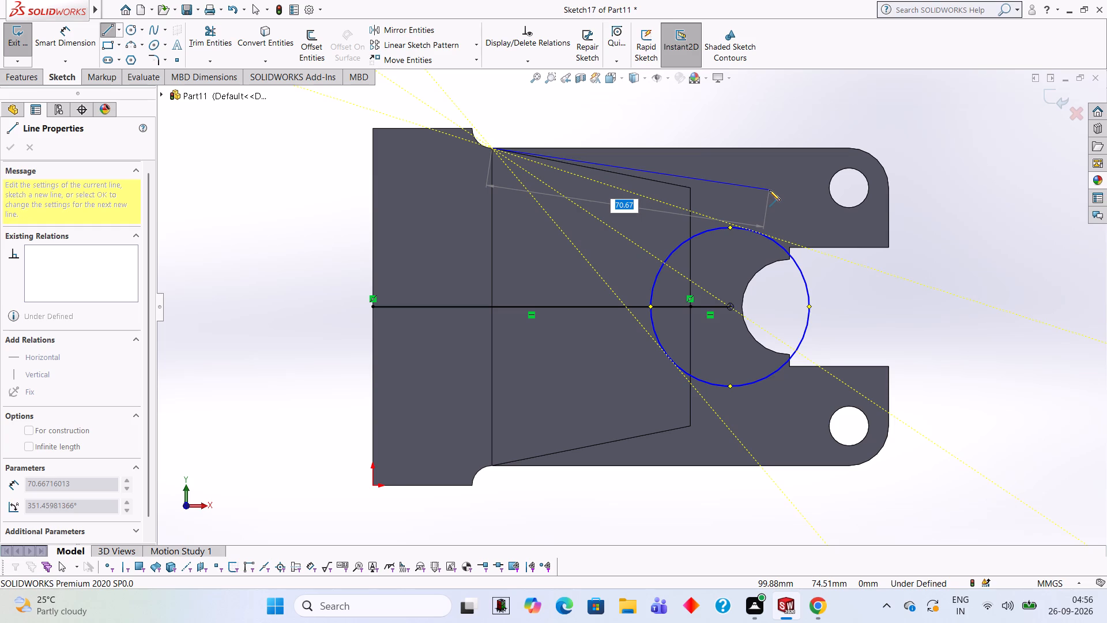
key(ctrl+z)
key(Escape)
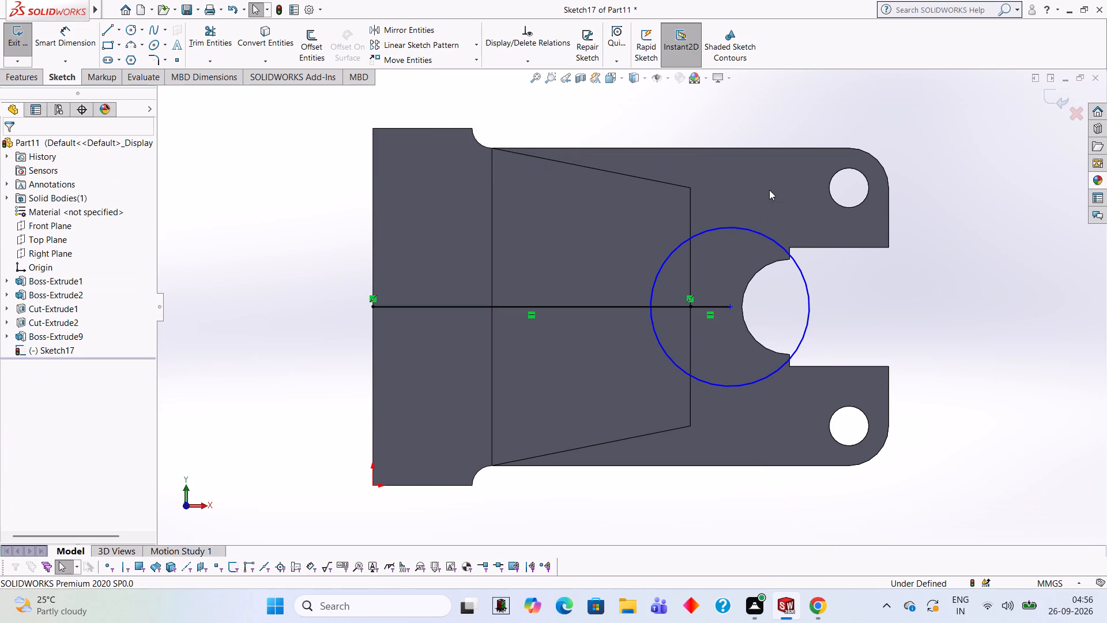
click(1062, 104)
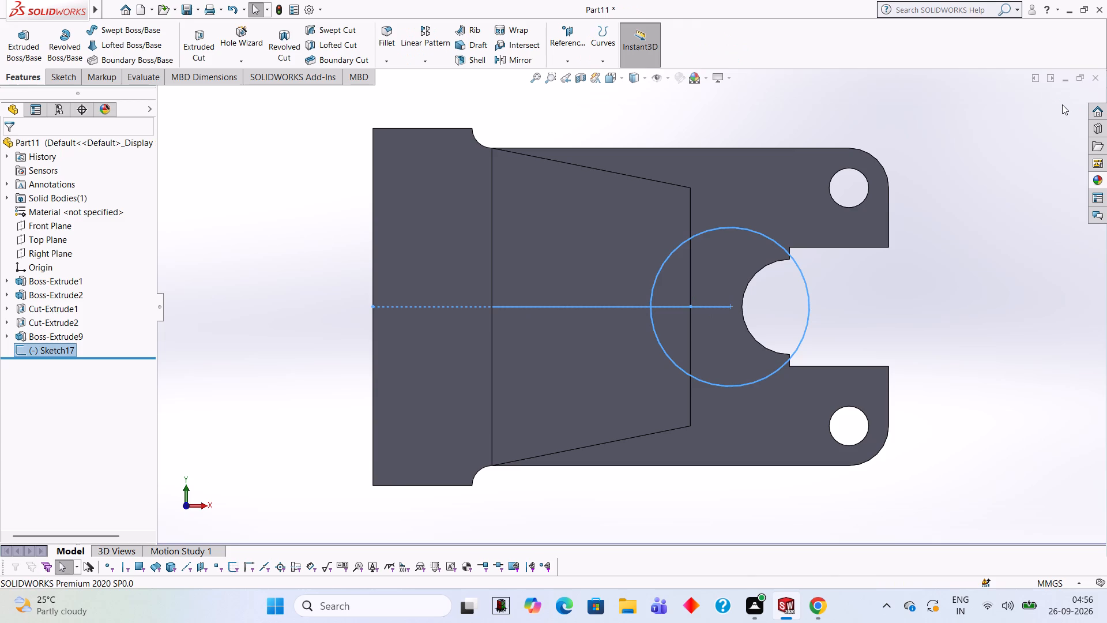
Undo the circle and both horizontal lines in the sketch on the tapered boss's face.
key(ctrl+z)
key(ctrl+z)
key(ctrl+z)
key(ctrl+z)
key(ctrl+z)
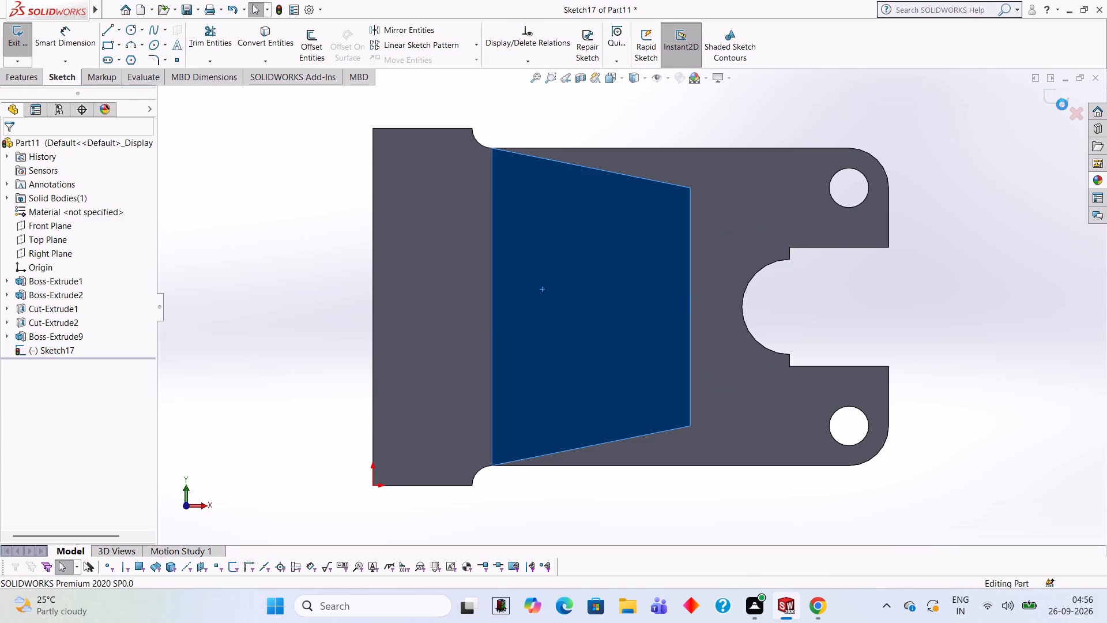
Undo the tapered boss extrusion and the trapezoid sketch it was built from.
key(ctrl+z)
key(ctrl+z)
key(ctrl+z)
key(ctrl+z)
key(ctrl+z)
key(ctrl+z)
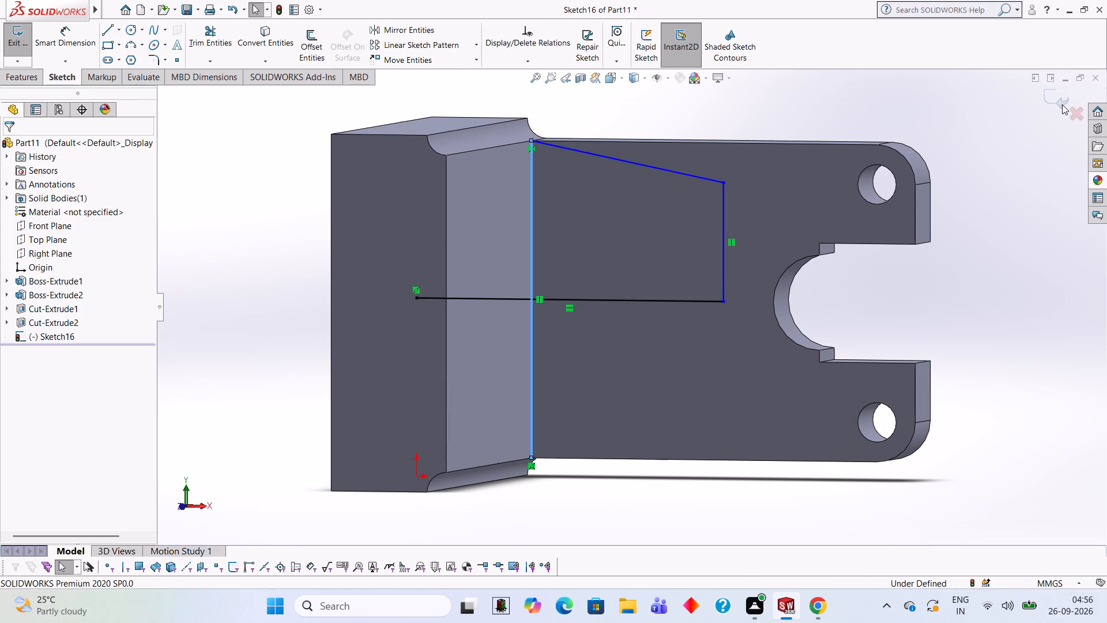
key(ctrl+z)
key(ctrl+z)
key(ctrl+z)
key(ctrl+z)
key(ctrl+z)
key(ctrl+z)
key(ctrl+z)
key(ctrl+z)
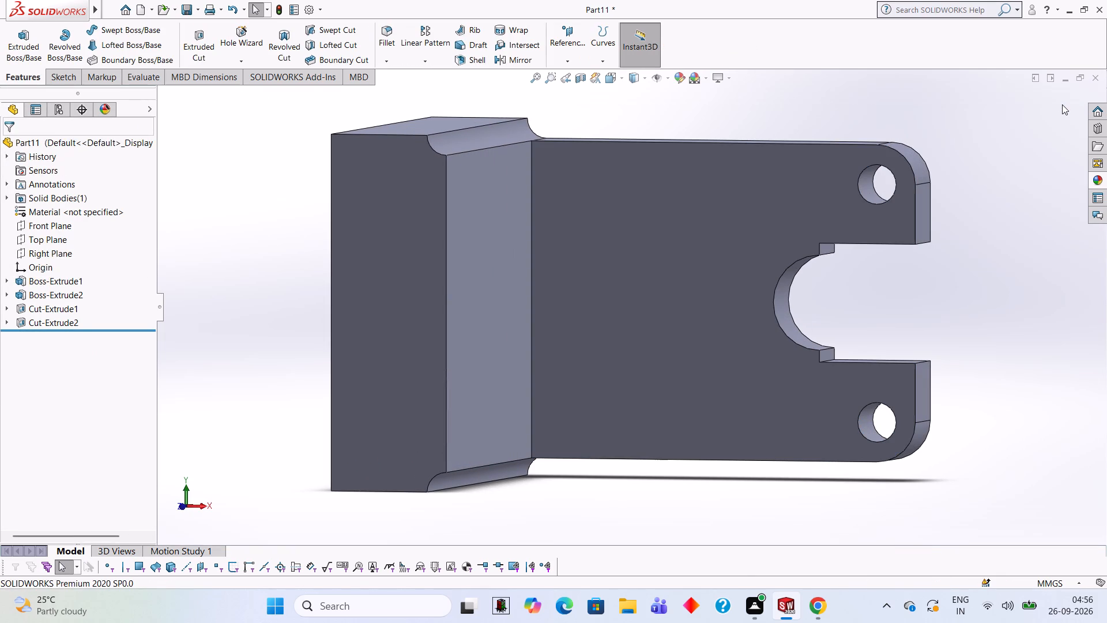
Undo all remaining earlier sketch and extrusion attempts, back to the empty Sketch8 following Cut-Extrude2.
key(ctrl+z)
key(ctrl+z)
key(ctrl+z)
key(ctrl+z)
key(ctrl+z)
key(ctrl+z)
key(ctrl+z)
key(ctrl+z)
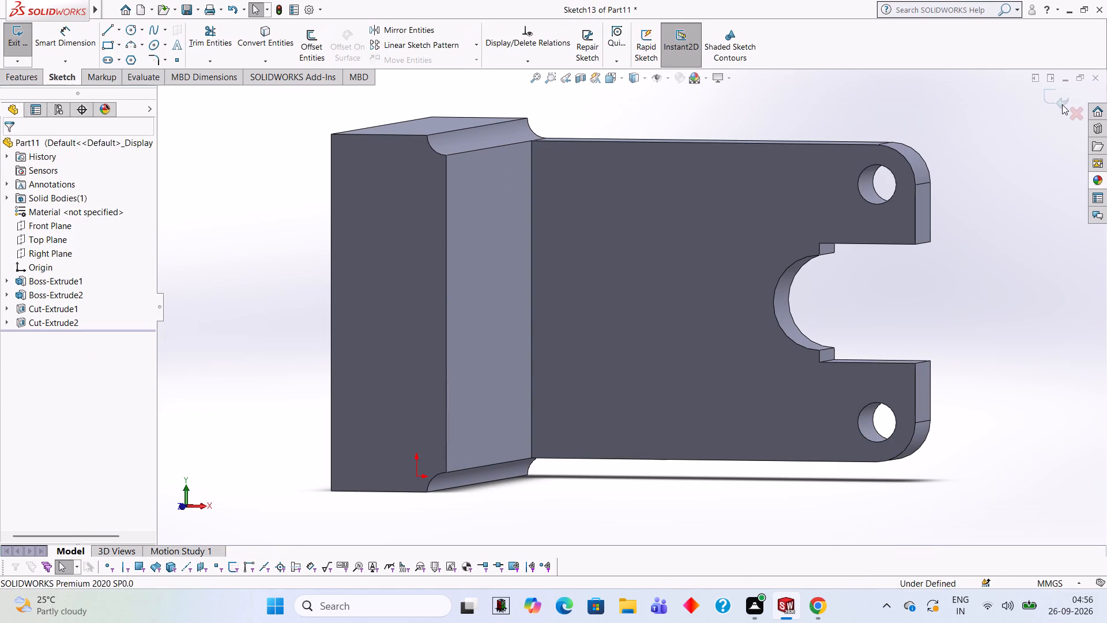
key(ctrl+z)
key(ctrl+z)
key(ctrl+z)
key(ctrl+z)
key(ctrl+z)
key(ctrl+z)
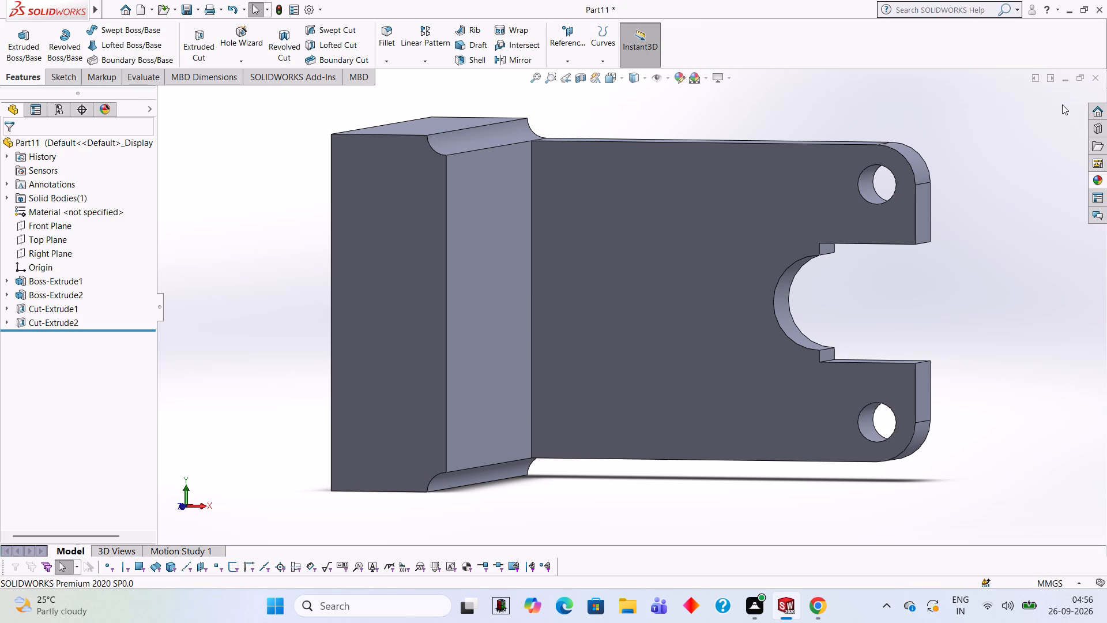
key(ctrl+z)
key(ctrl+z)
key(ctrl+z)
key(ctrl+z)
key(ctrl+z)
key(ctrl+z)
key(ctrl+z)
key(ctrl+z)
key(ctrl+z)
key(ctrl+z)
key(ctrl+z)
key(ctrl+z)
key(ctrl+z)
key(ctrl+z)
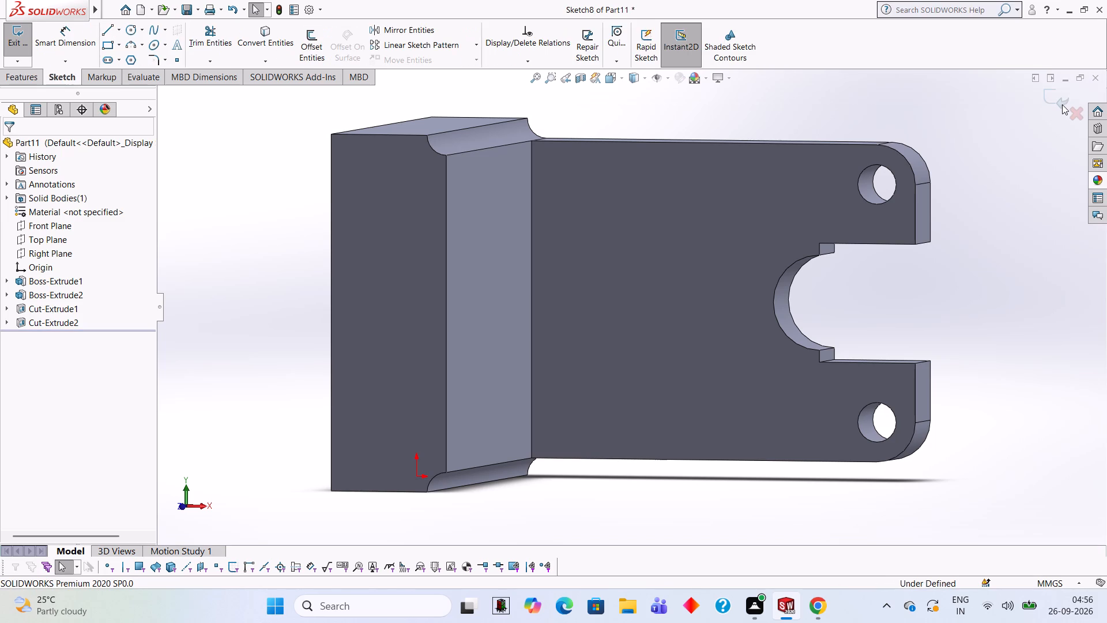
key(ctrl+z)
key(ctrl+z)
key(ctrl+z)
key(ctrl+z)
key(ctrl+z)
key(ctrl+z)
key(ctrl+z)
key(ctrl+z)
key(ctrl+z)
key(ctrl+z)
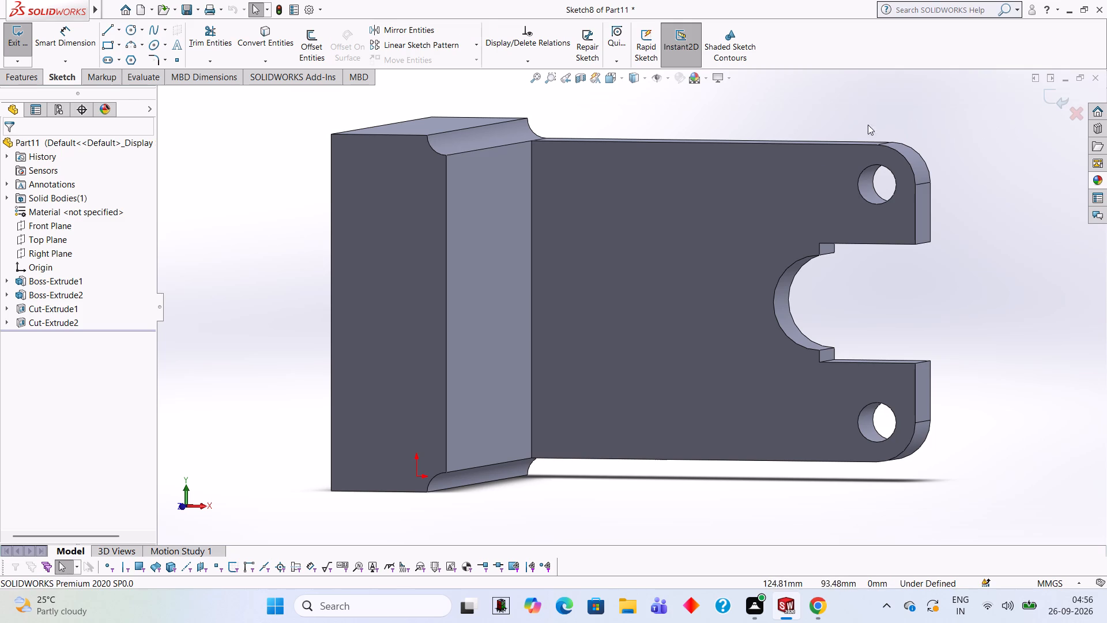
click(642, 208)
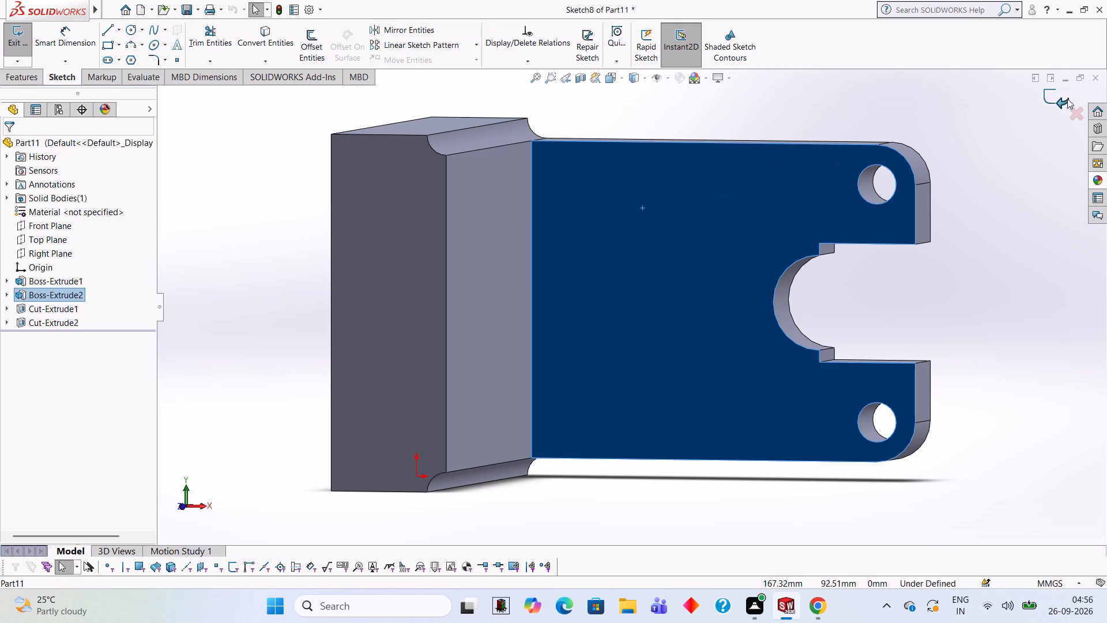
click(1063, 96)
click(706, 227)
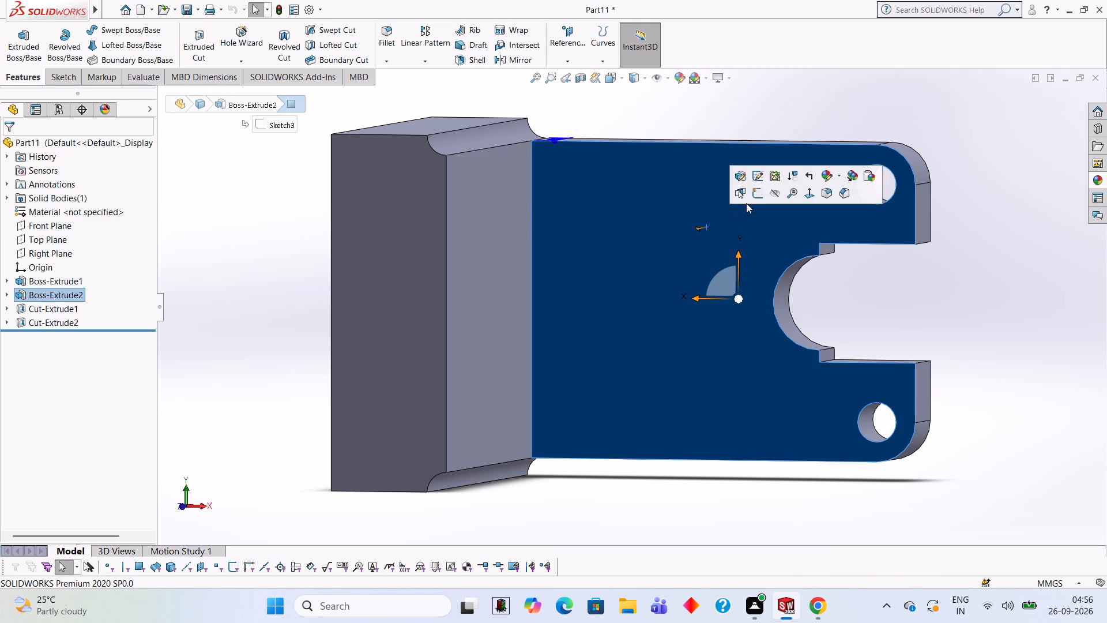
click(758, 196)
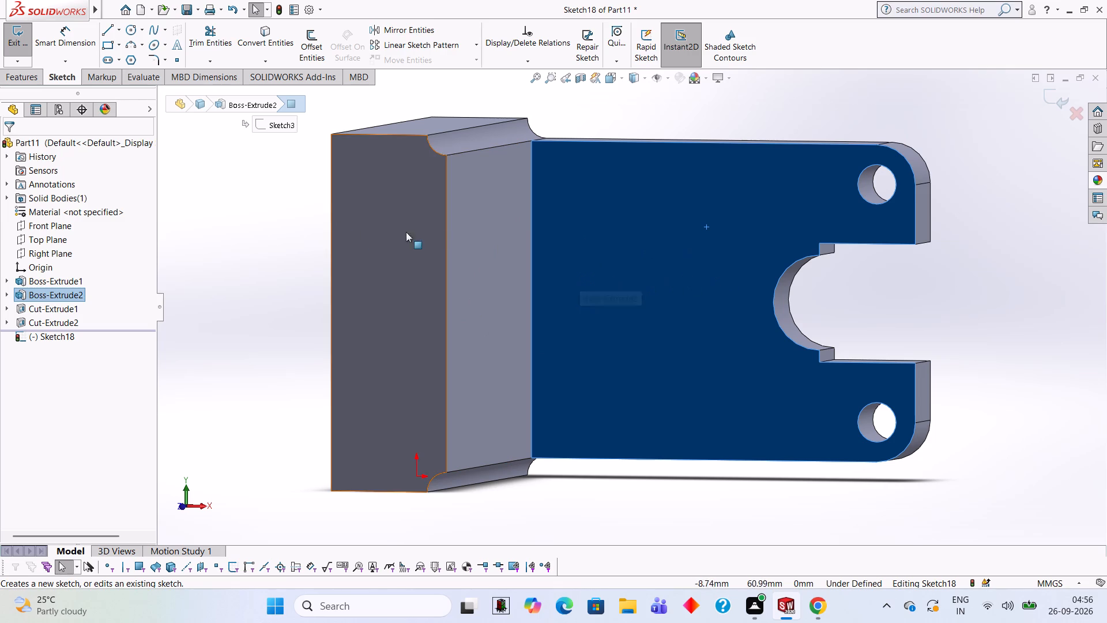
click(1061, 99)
Start a sketch on the block's front face and draw an 80 mm horizontal line from its outer vertical edge's midpoint towards the slot.
click(410, 331)
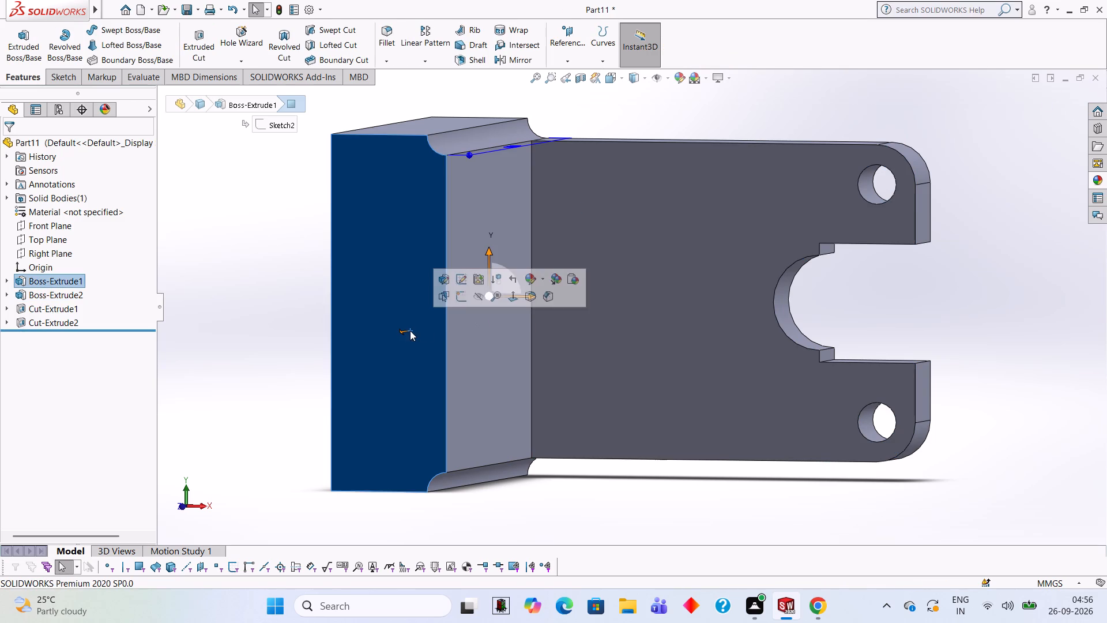
click(459, 295)
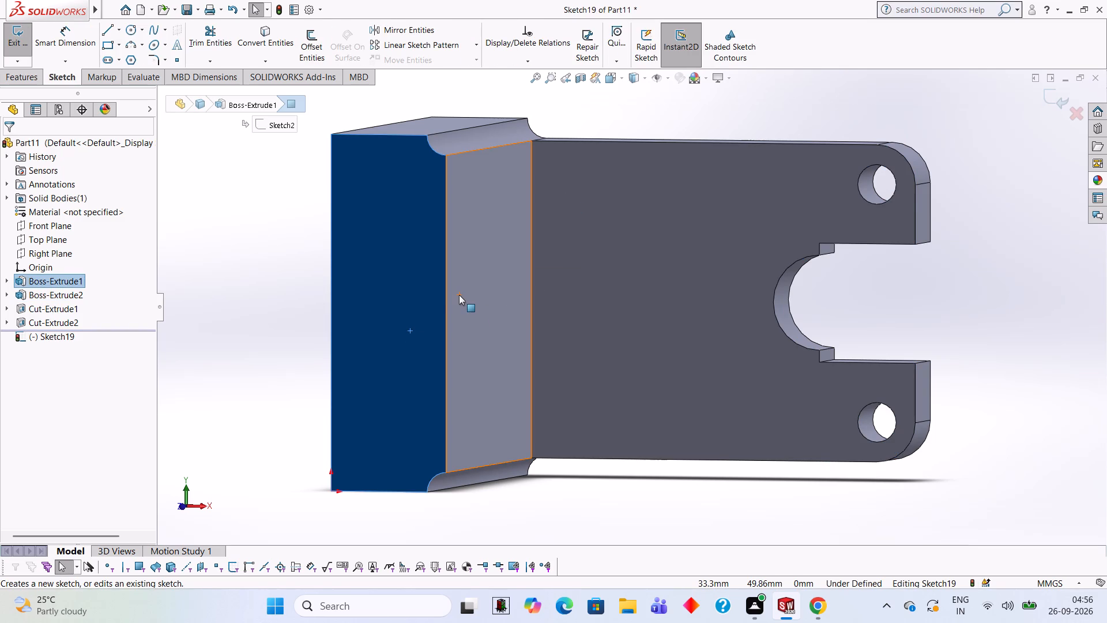
key(ctrl+8)
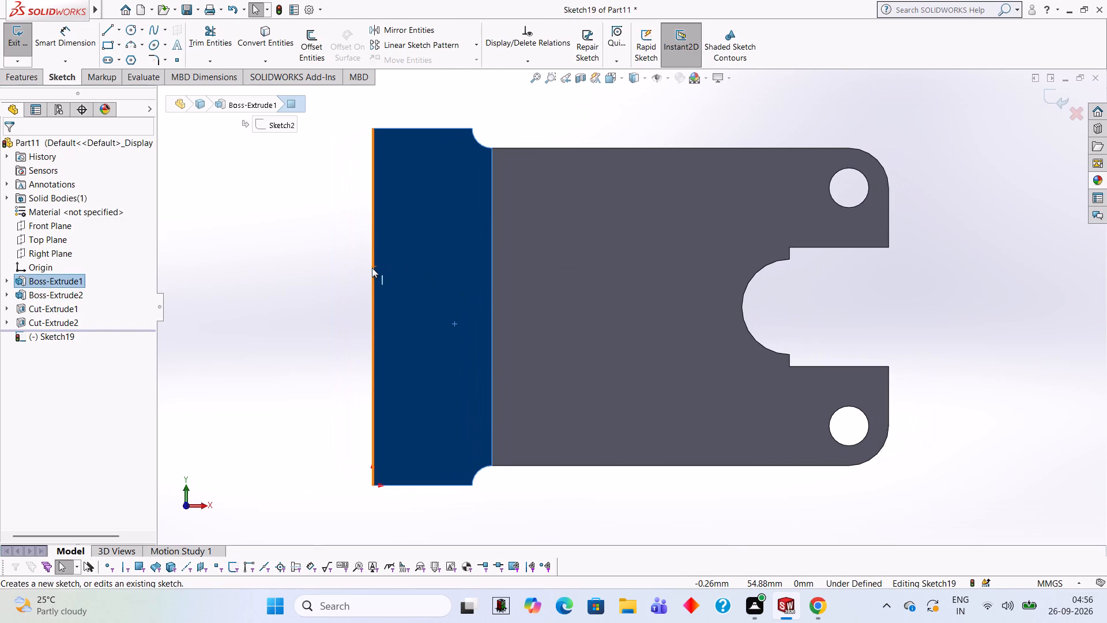
click(104, 31)
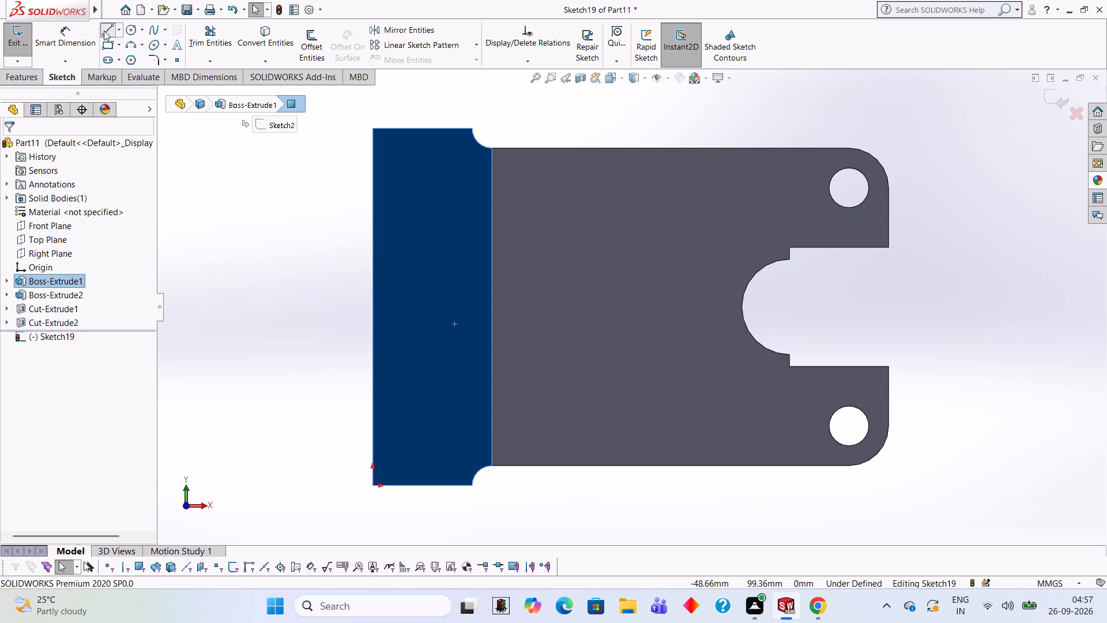
click(370, 306)
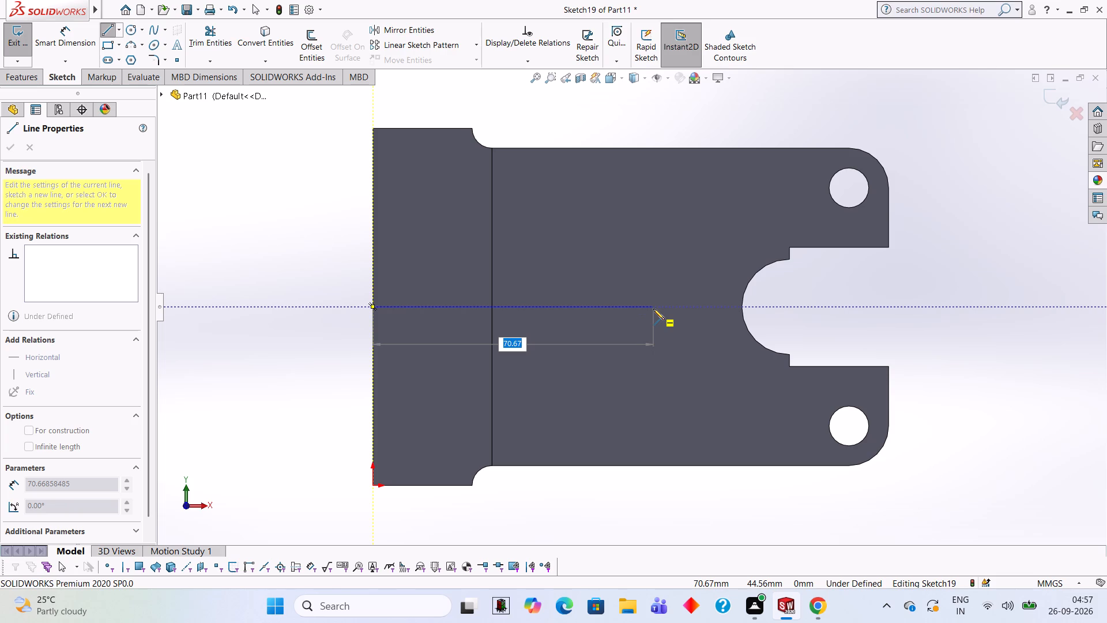
text(80)
key(Return)
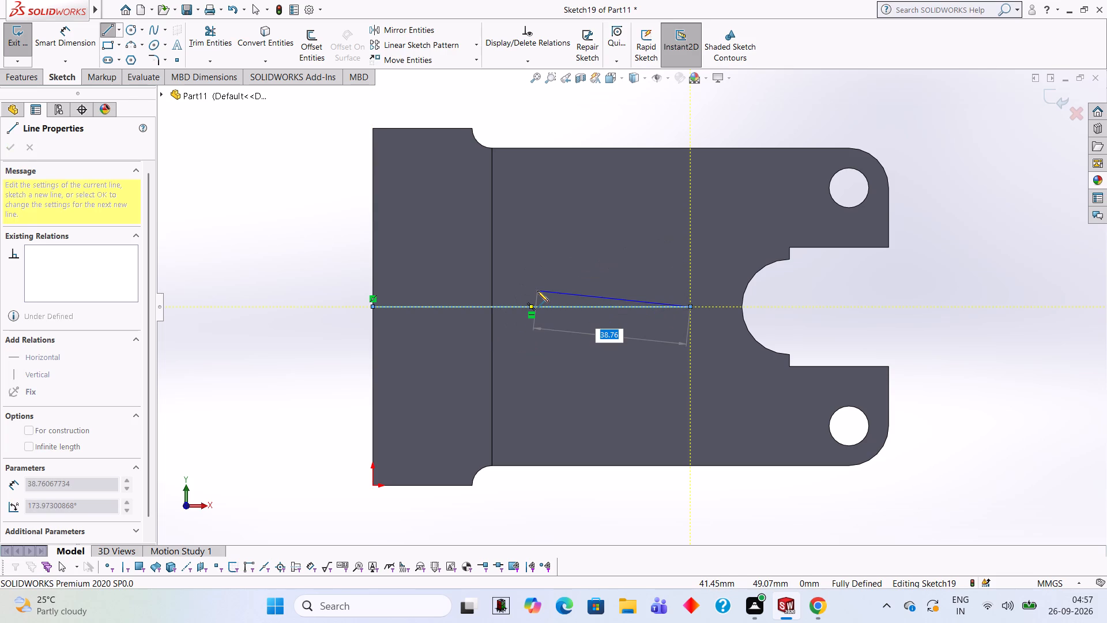
key(Escape)
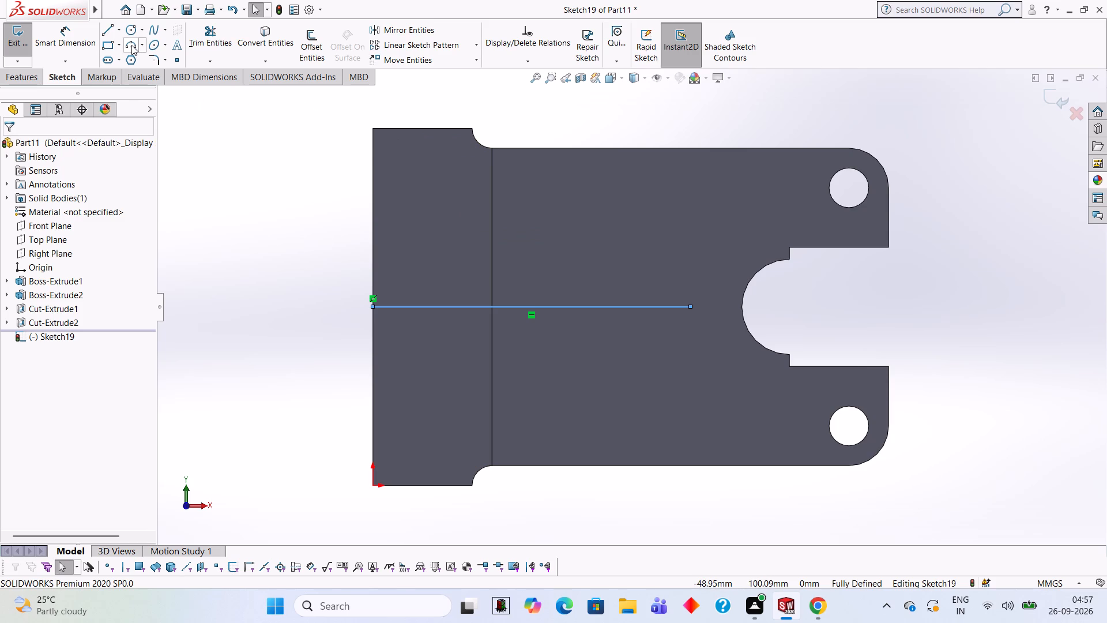
Draw a 20 mm radius circle centred on the slot-side end of the 80 mm line.
click(127, 25)
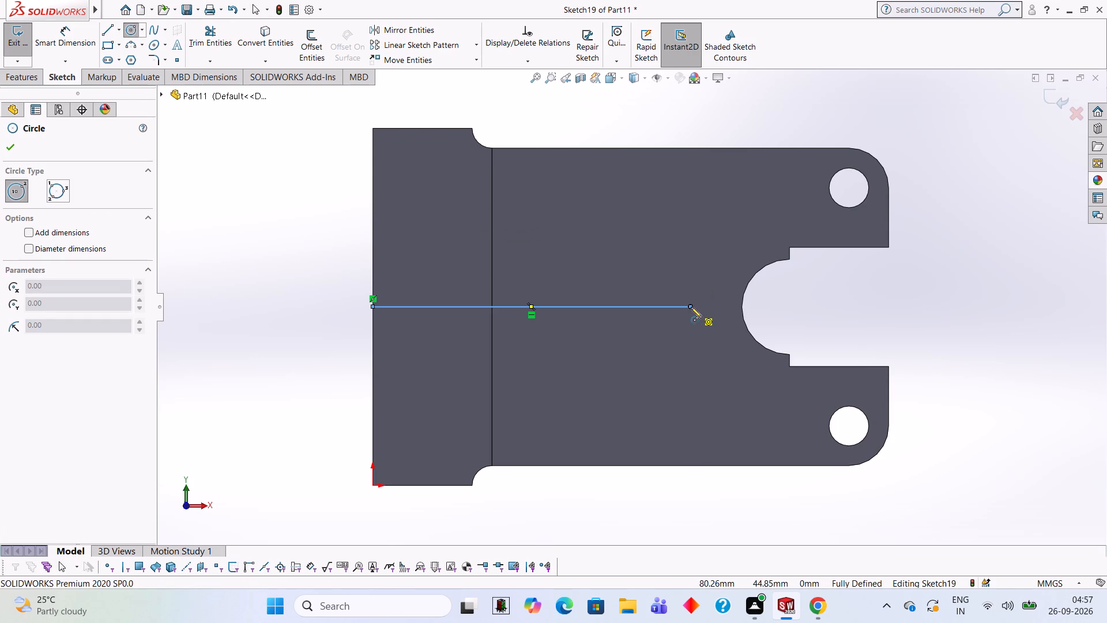
click(691, 307)
text(20)
key(Return)
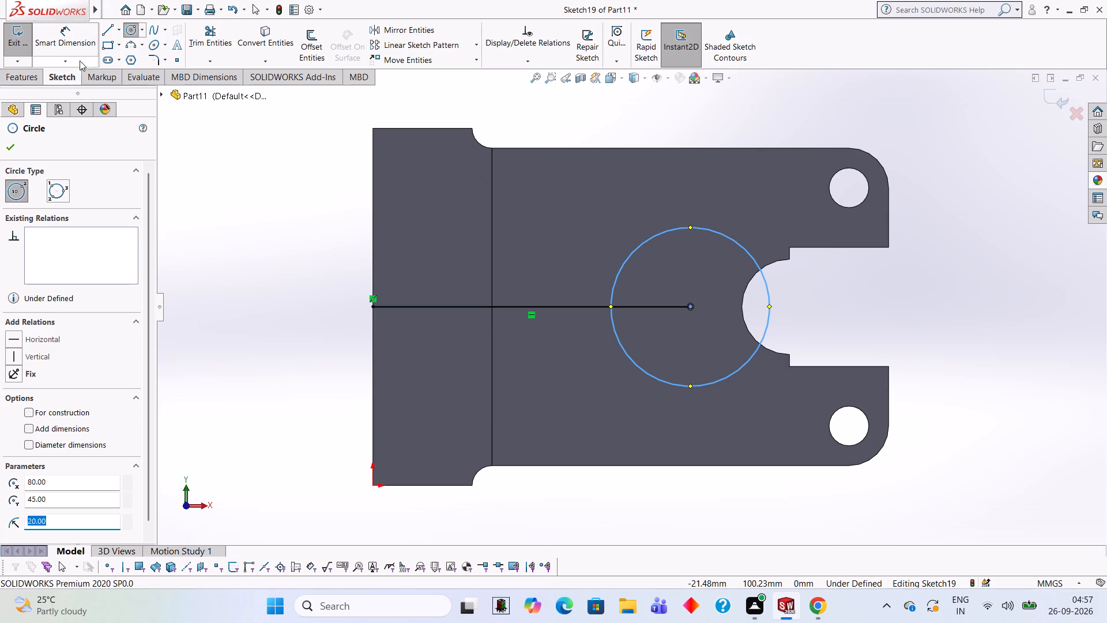
Draw slanted lines from the block face's two inner corners to the circle's slot side, joined by an 80 mm vertical line between the corners.
click(106, 30)
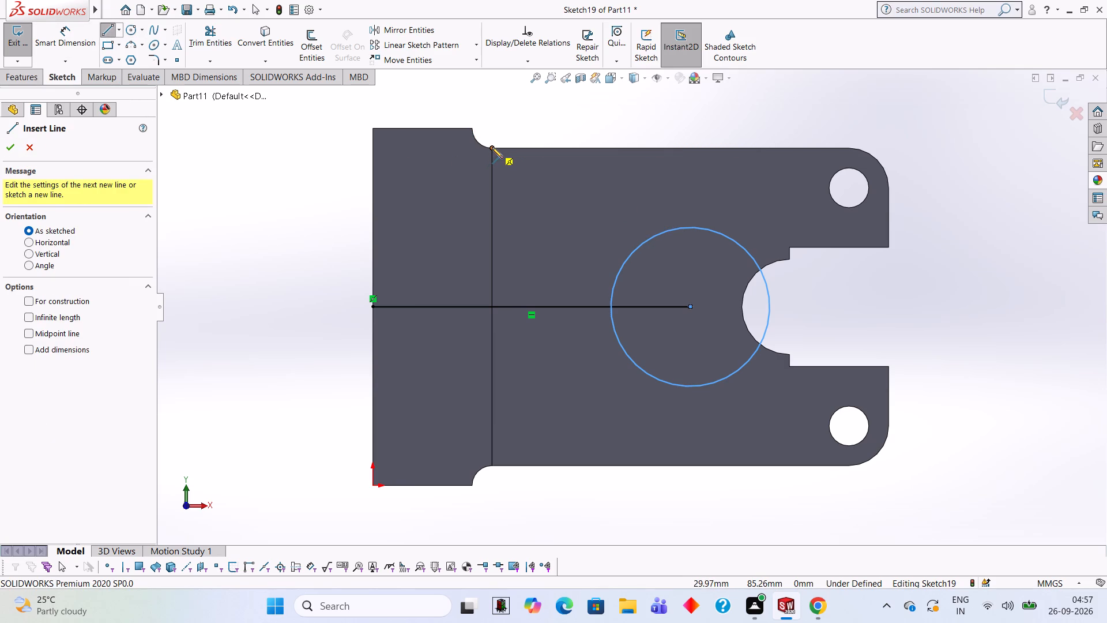
click(492, 147)
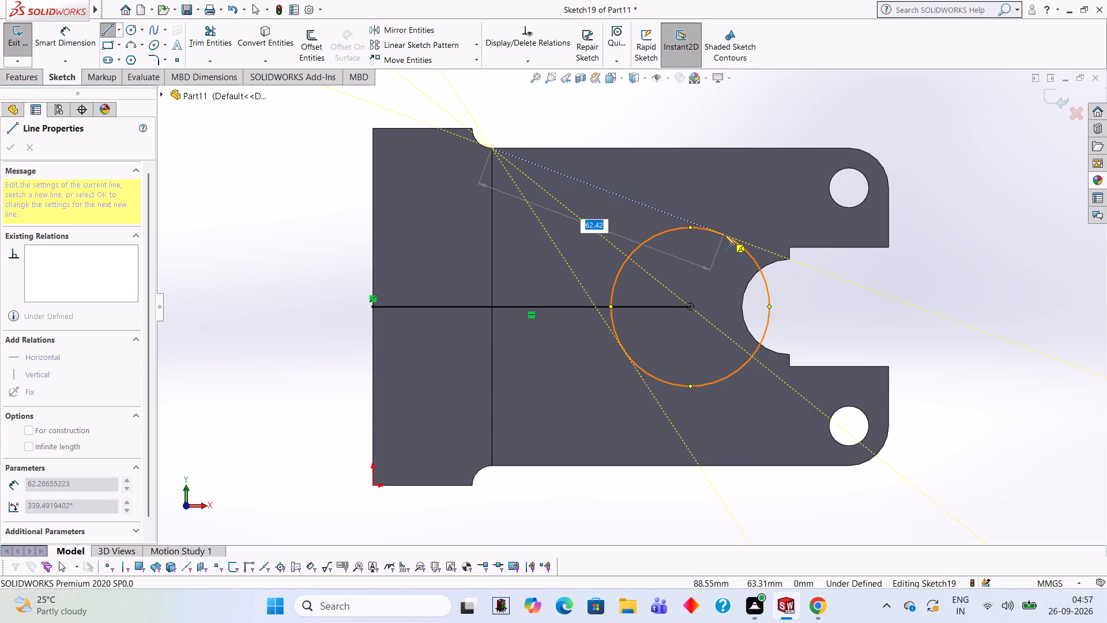
click(724, 234)
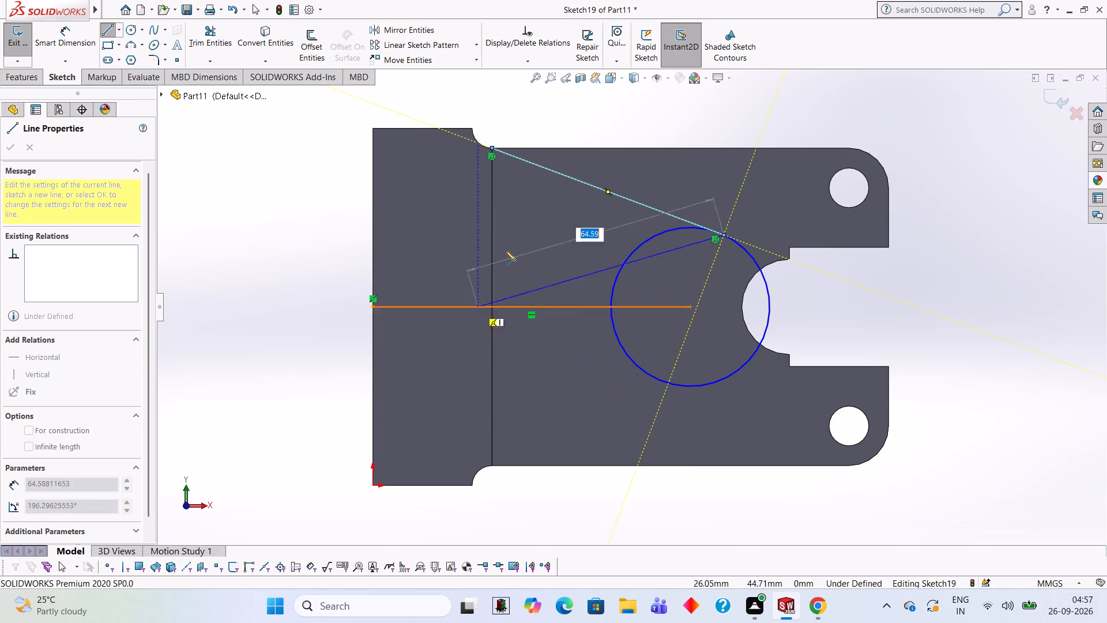
key(Escape)
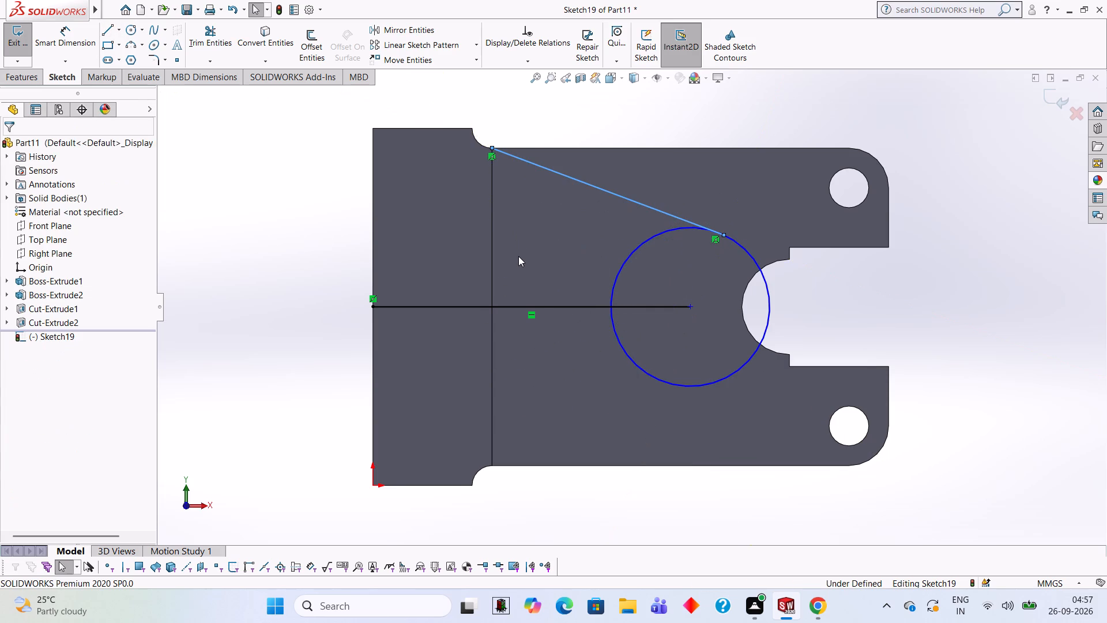
click(101, 30)
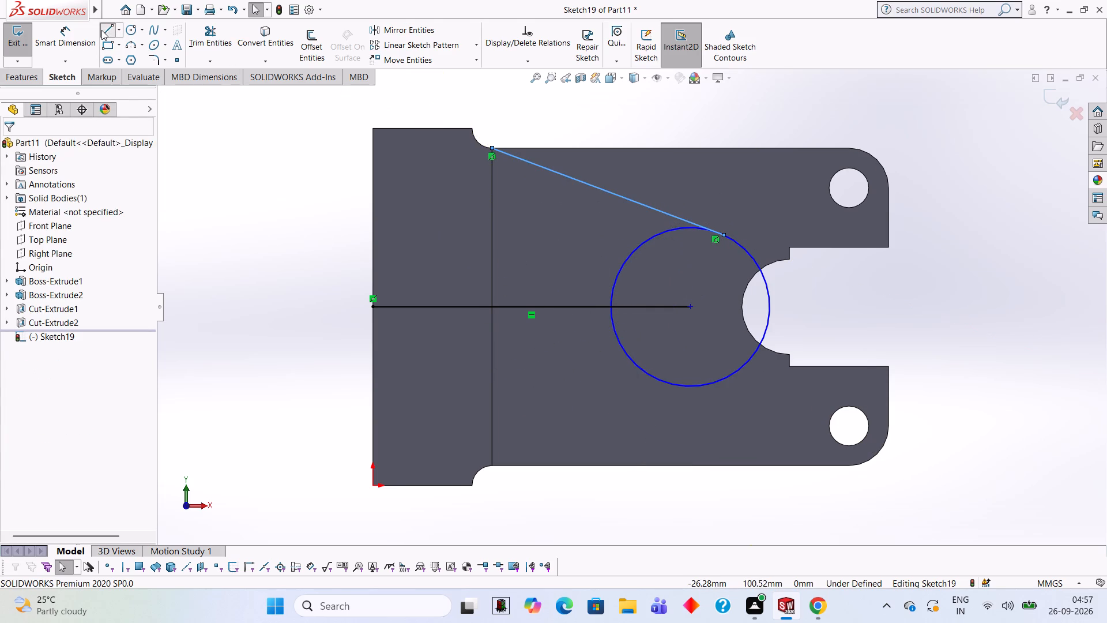
click(491, 148)
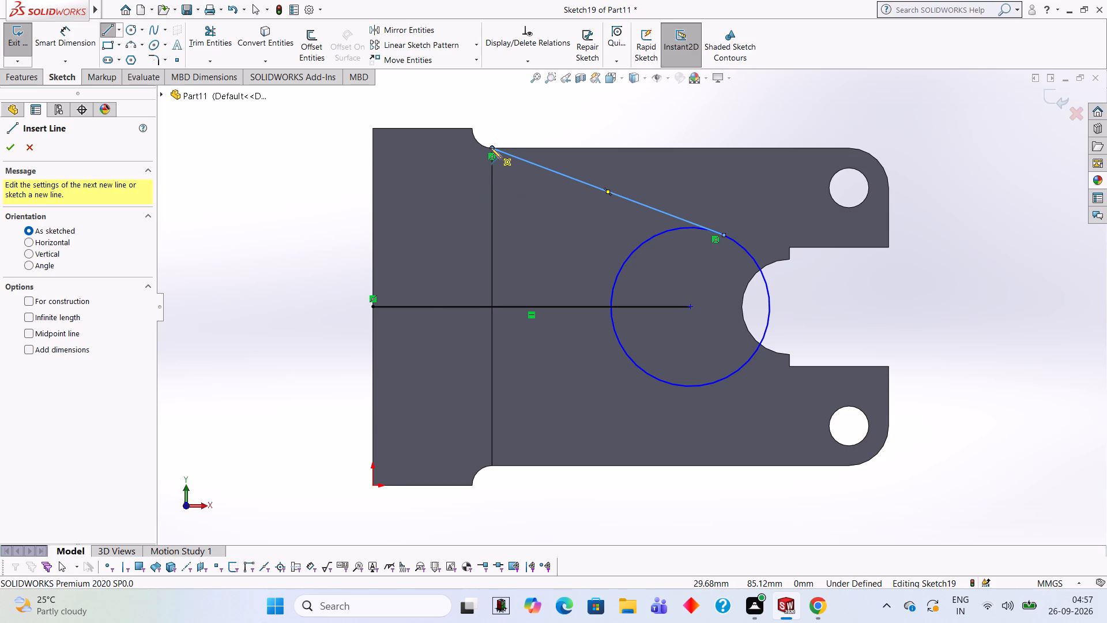
click(492, 464)
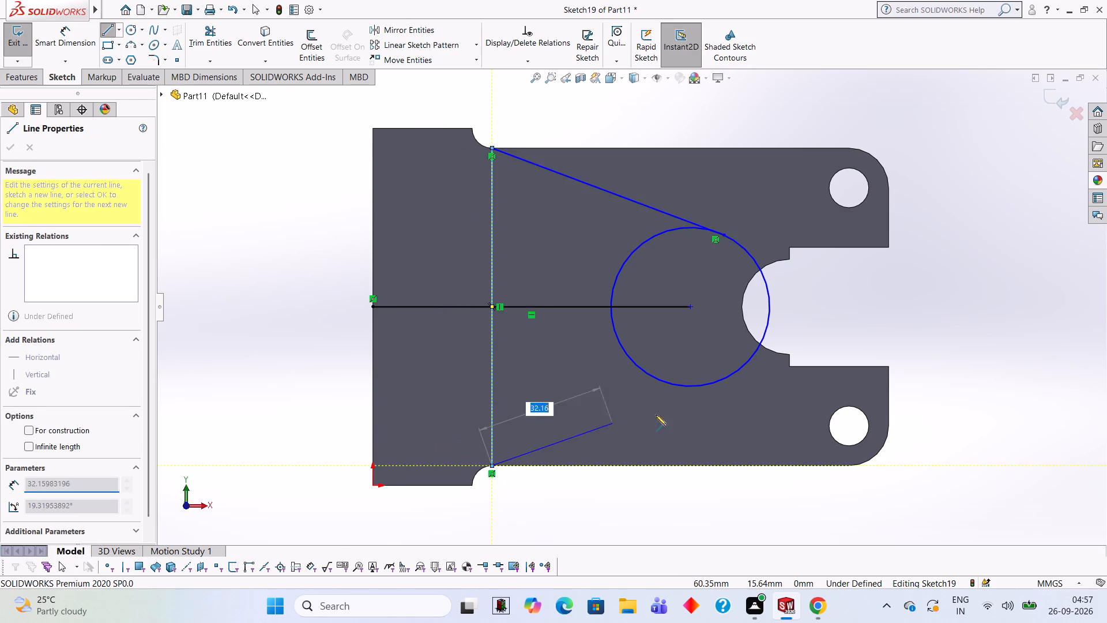
click(726, 377)
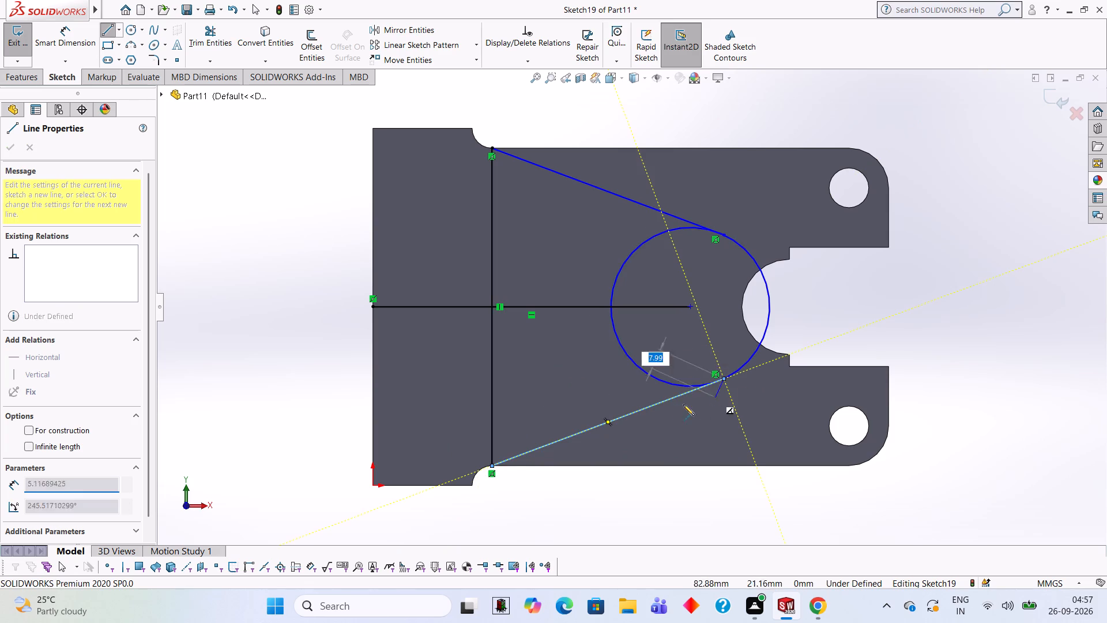
Trim away all segments of the horizontal line and the circle's arc inside the tapered profile.
click(217, 37)
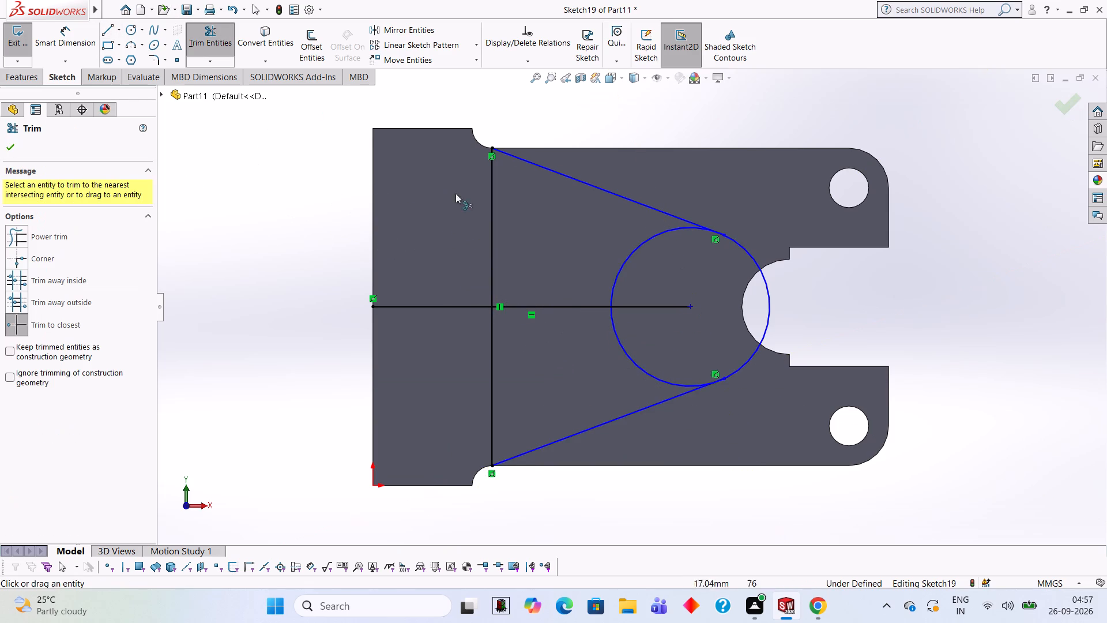
click(561, 303)
click(567, 307)
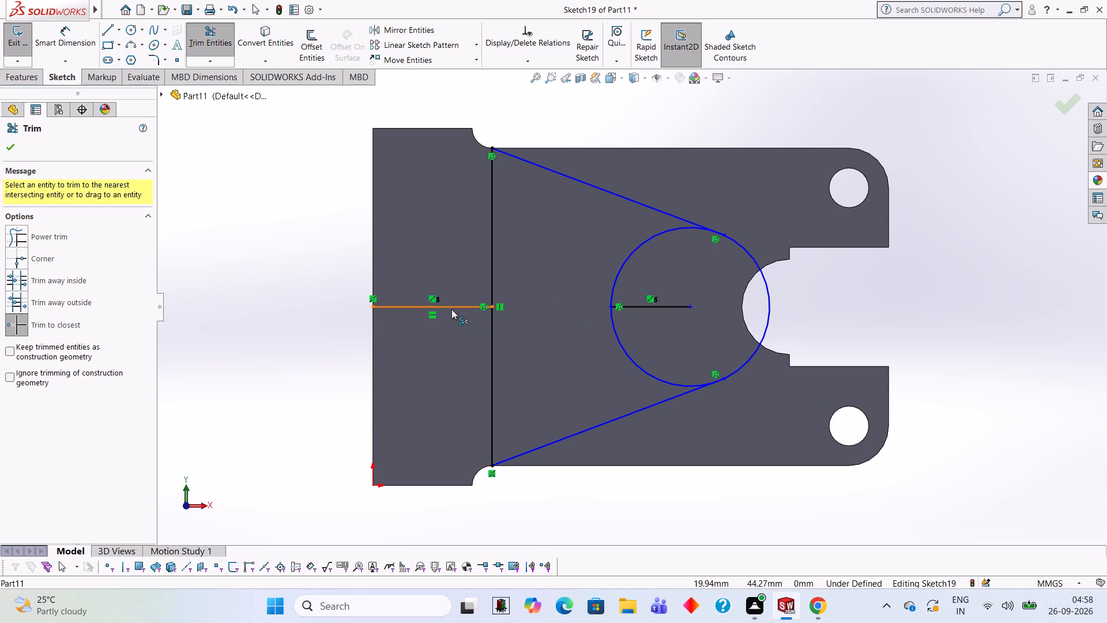
click(450, 306)
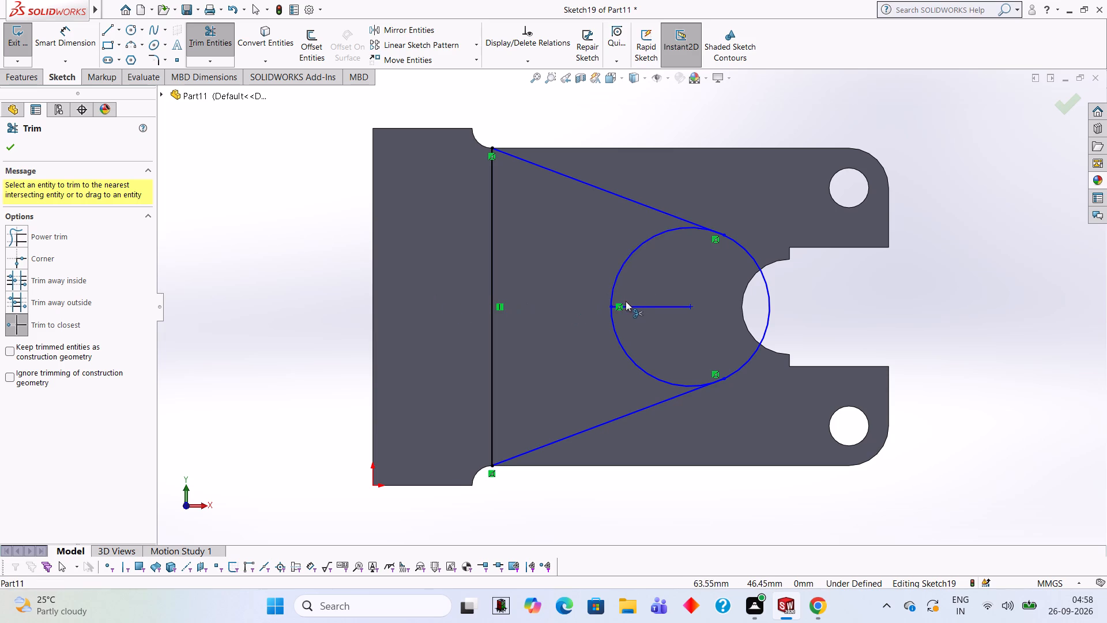
click(666, 308)
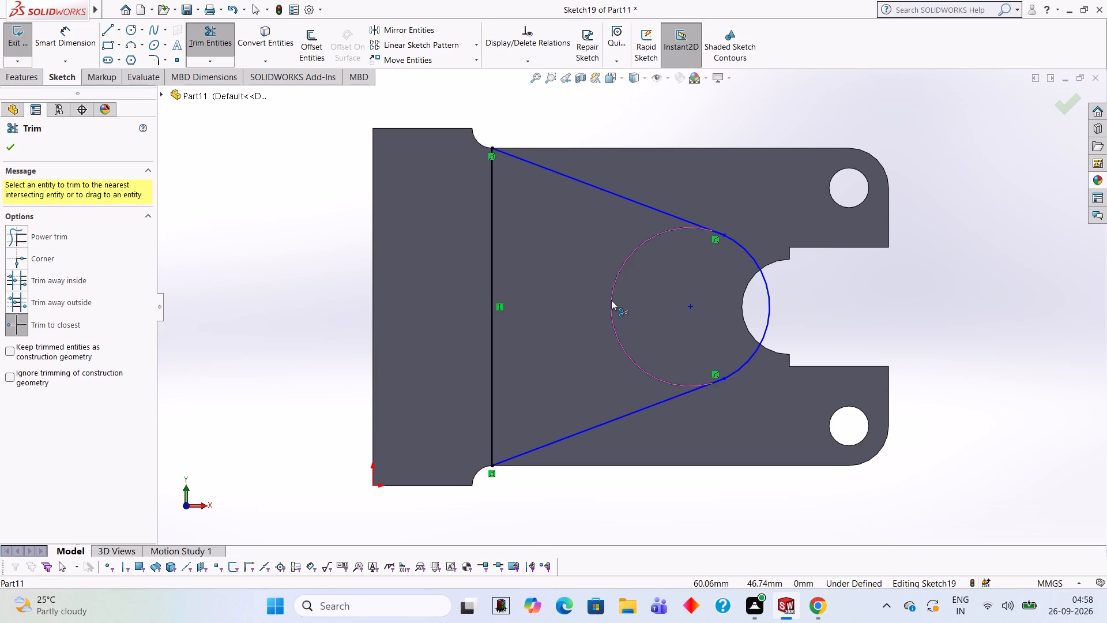
click(611, 300)
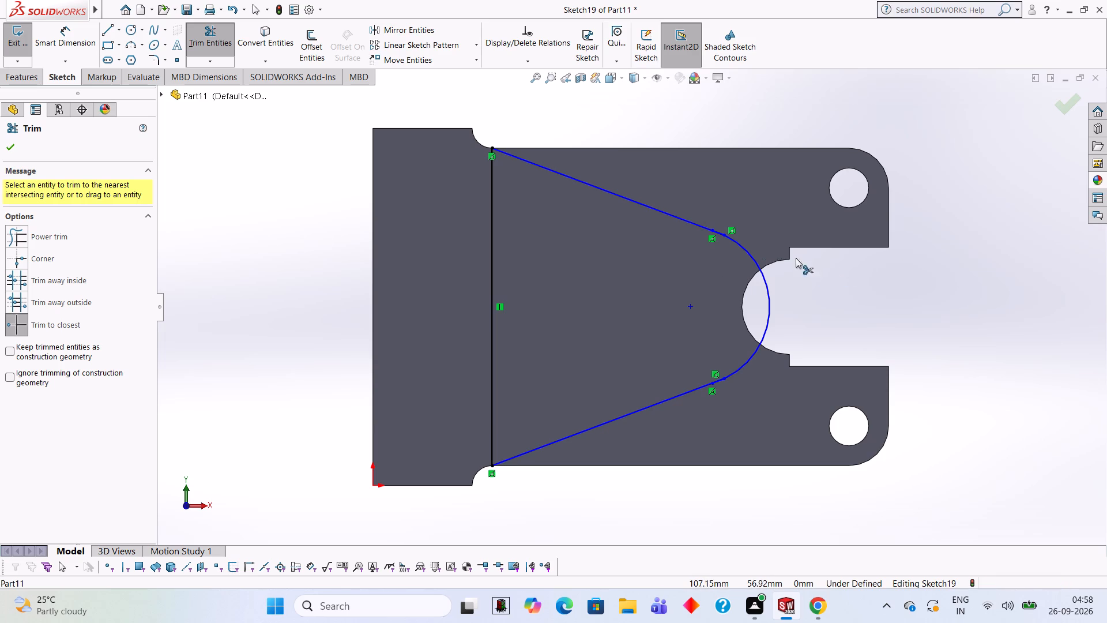
Trim the leftover arc slivers where the upper and lower slanted lines meet the circle's remaining arc.
scroll(749, 246, down, 8)
scroll(629, 226, down, 5)
scroll(789, 360, down, 3)
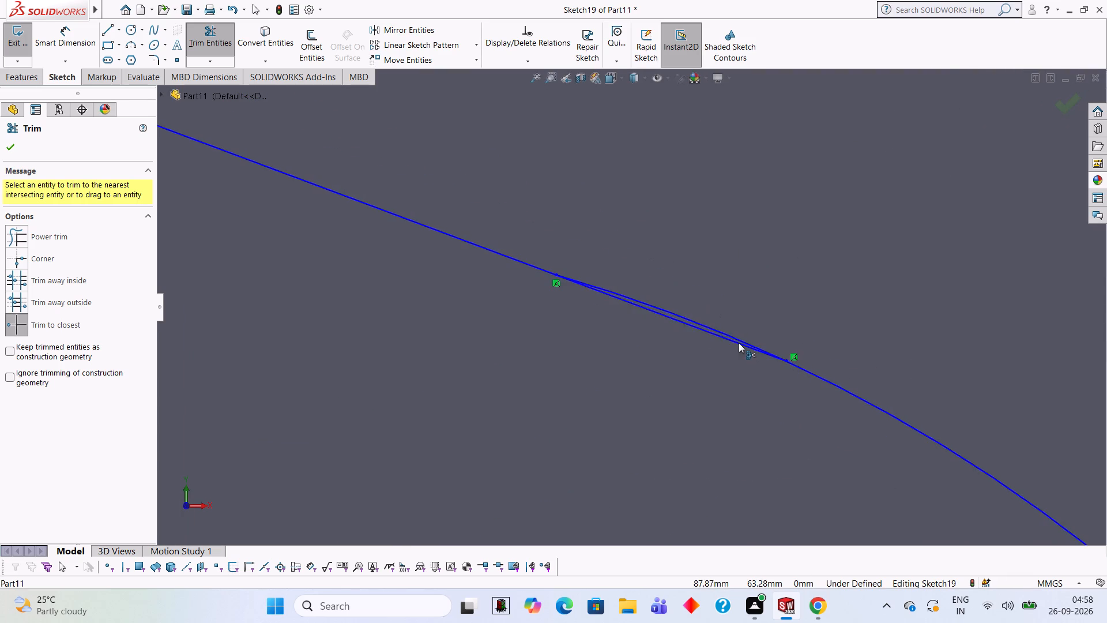
click(736, 335)
scroll(736, 335, up, 10)
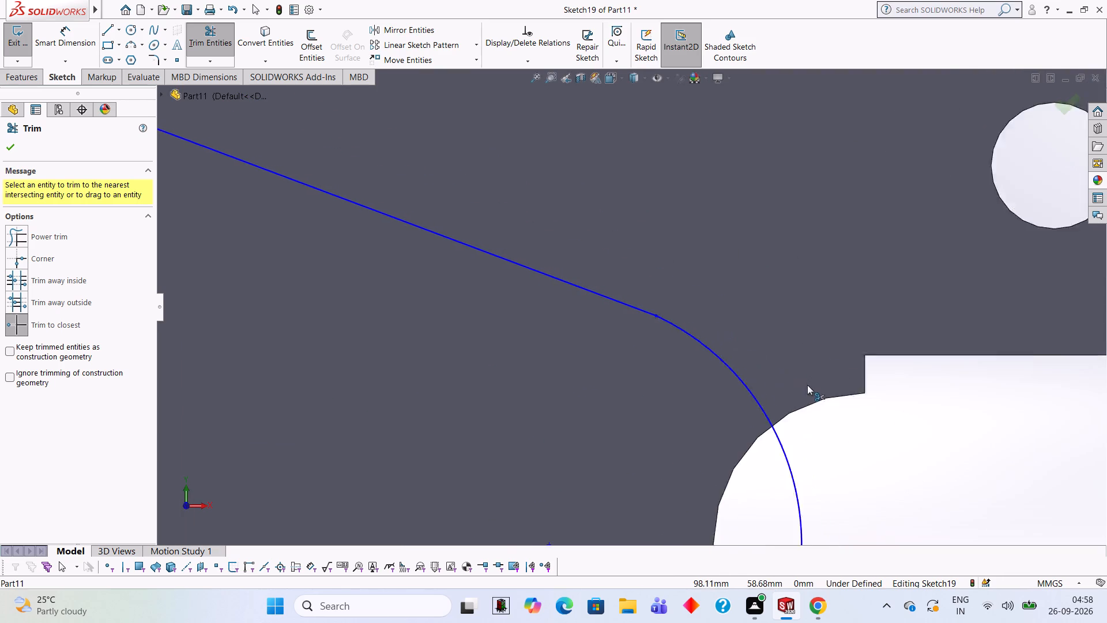
scroll(807, 385, up, 7)
scroll(641, 463, down, 4)
scroll(637, 383, down, 8)
scroll(552, 340, down, 2)
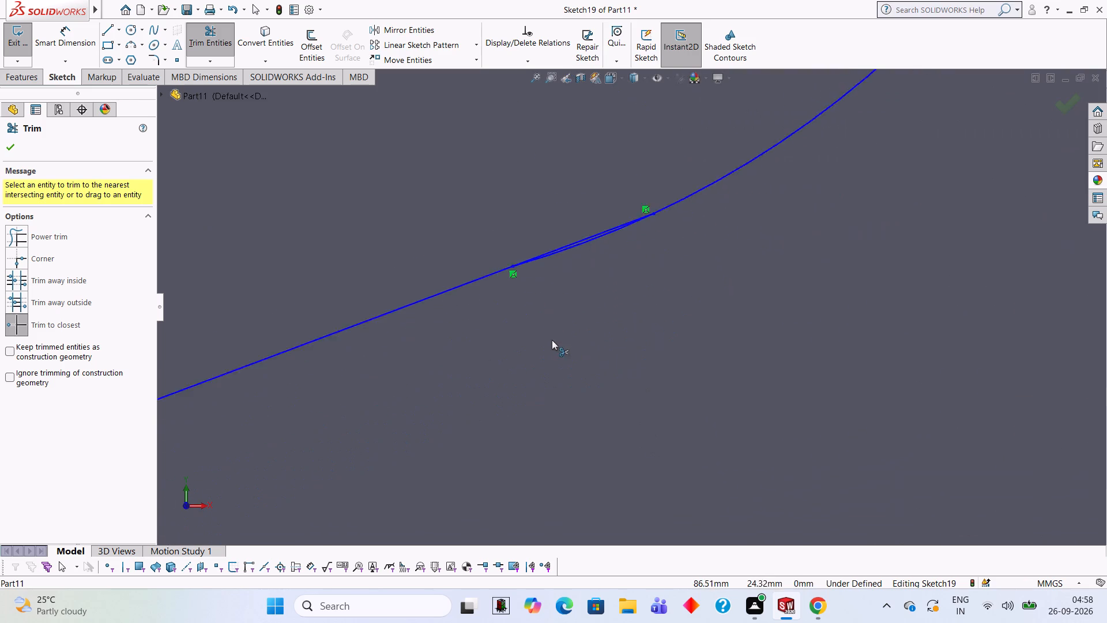
scroll(552, 340, down, 2)
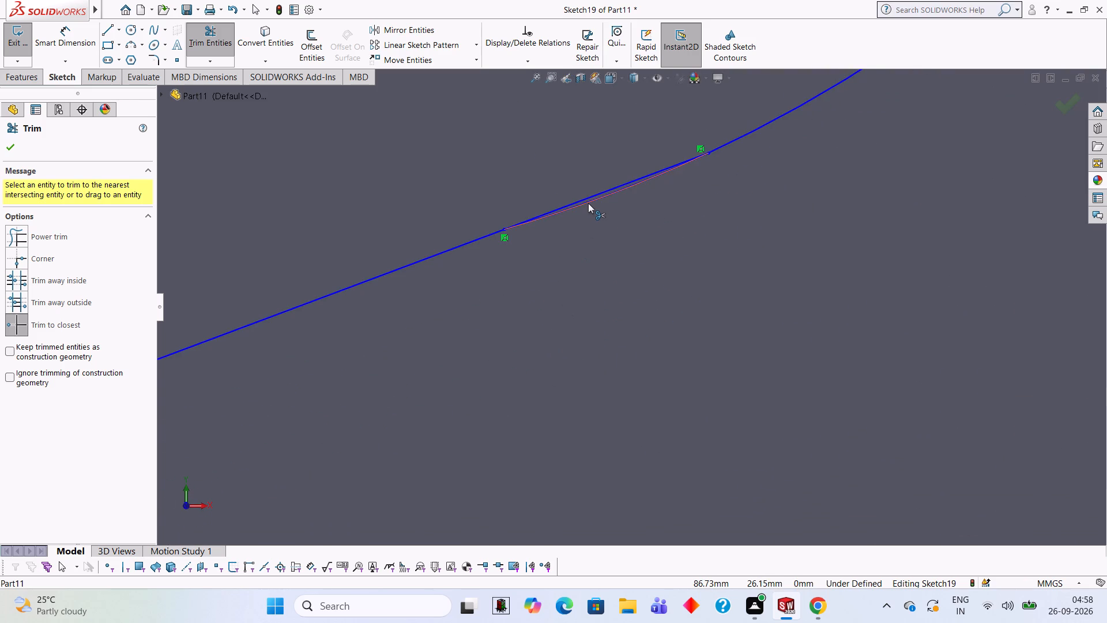
click(588, 203)
scroll(588, 203, up, 18)
scroll(588, 203, down, 2)
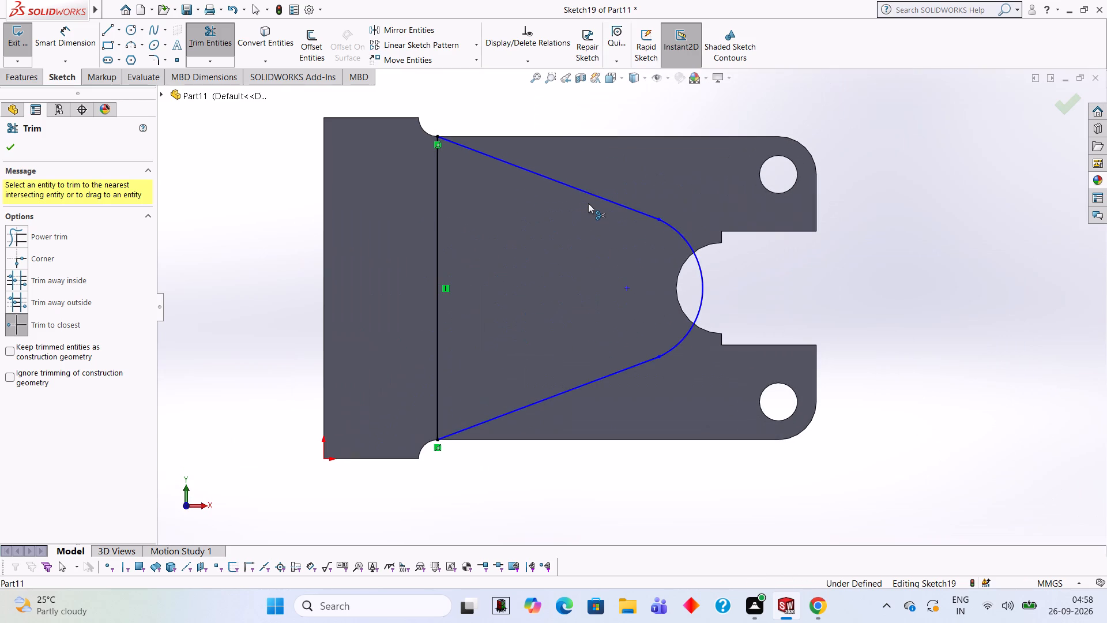
Extrude the rounded tapered profile as a merged blind boss, reversed toward the drilled plate, using Calculator for the depth: 22 + 17.5 = 39.5 mm.
click(24, 82)
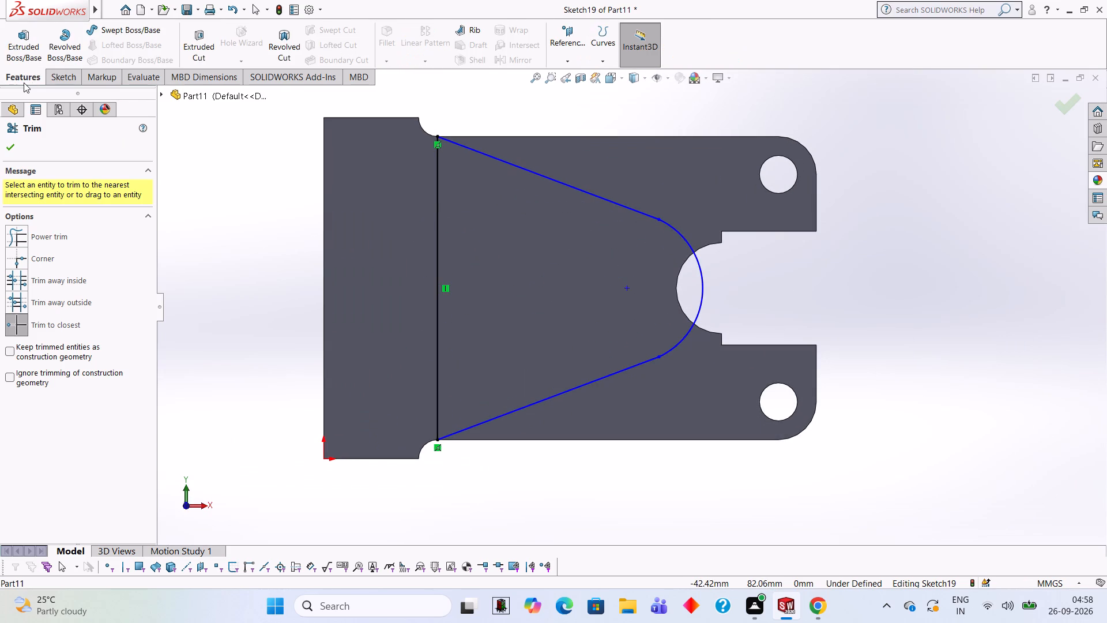
click(32, 41)
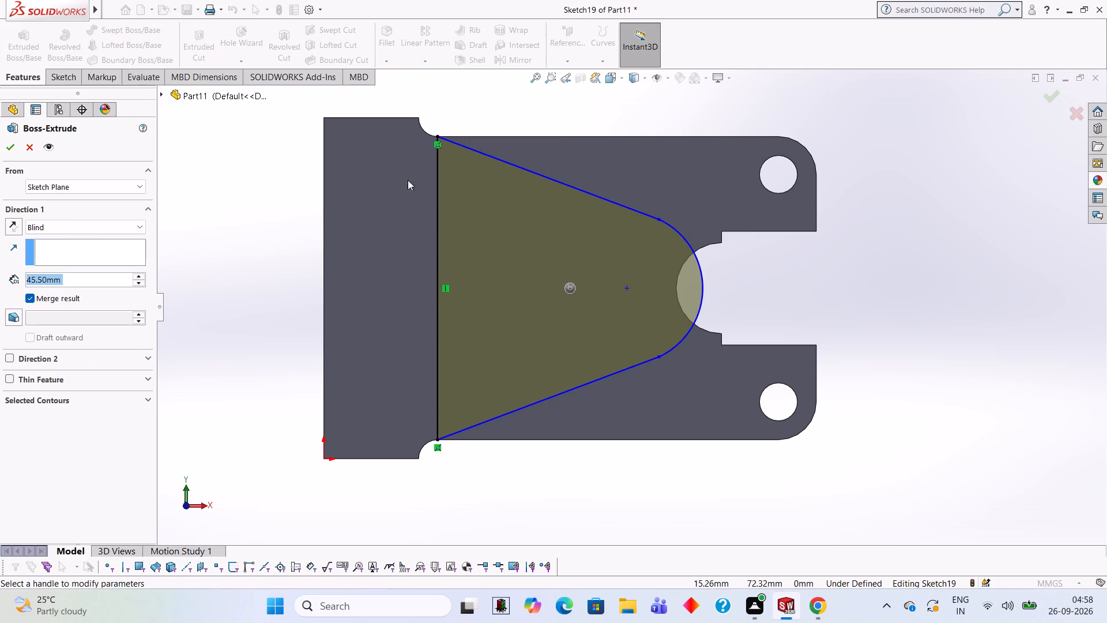
middle_drag(662, 110, 573, 118)
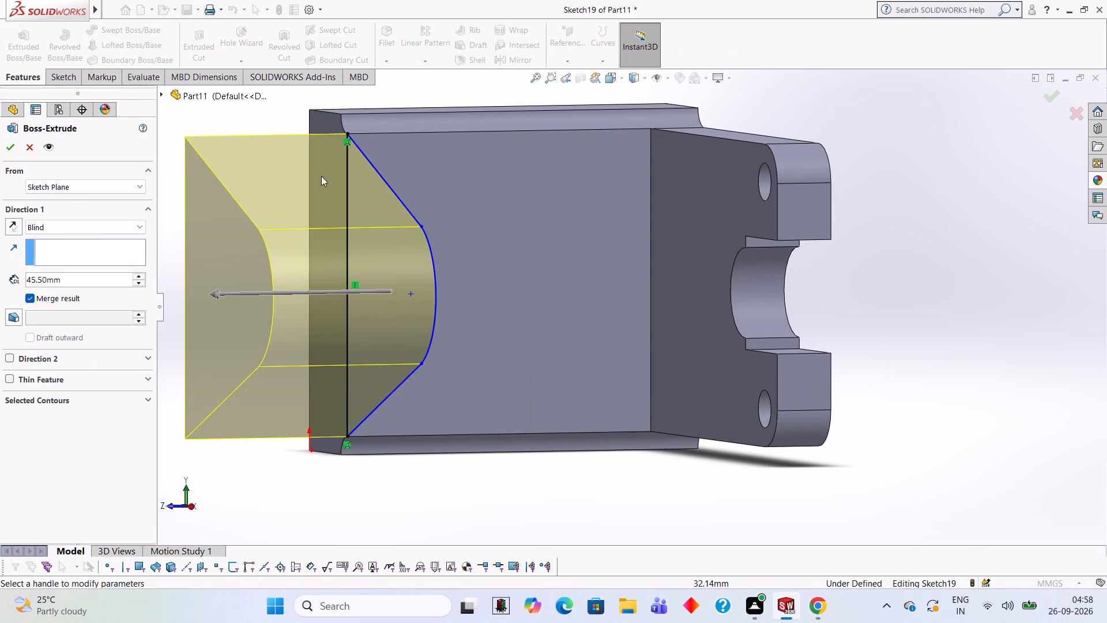
click(17, 232)
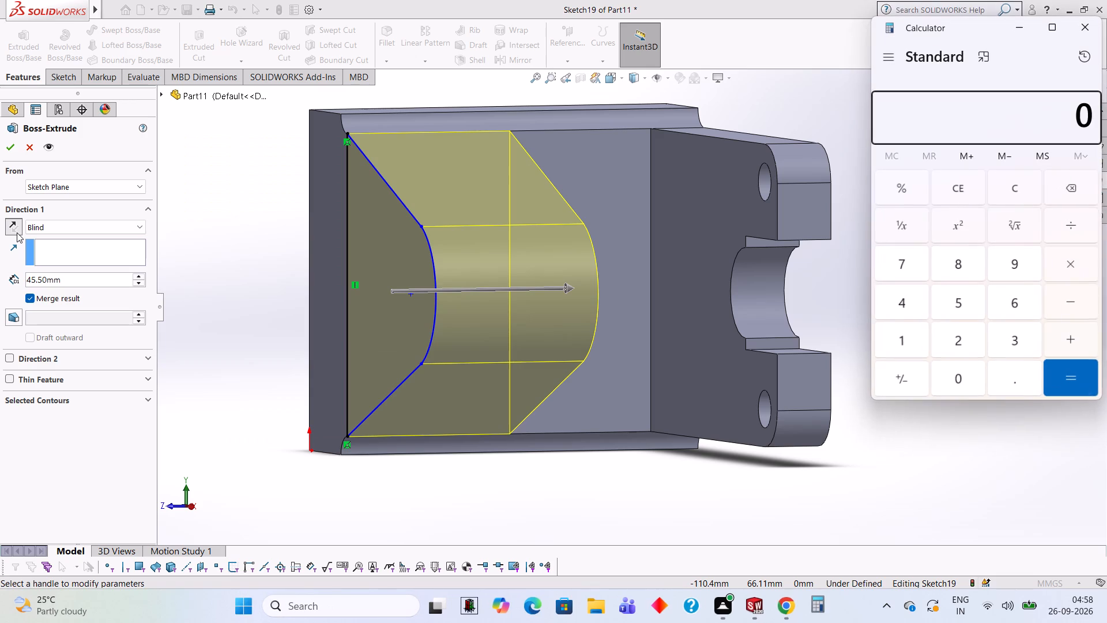
text(22+17.5)
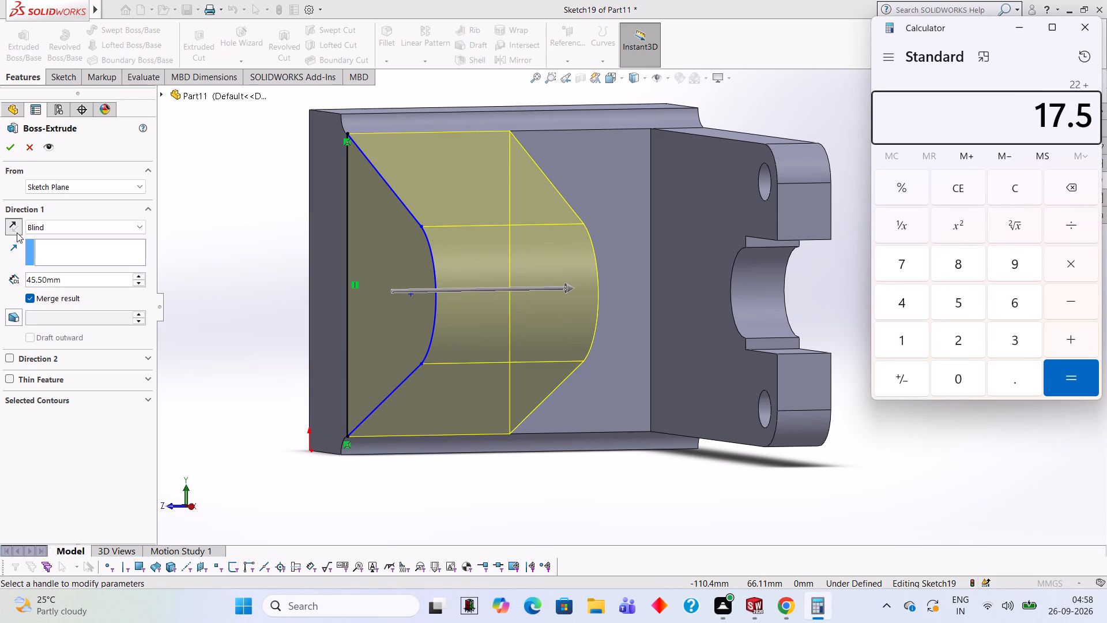
key(Return)
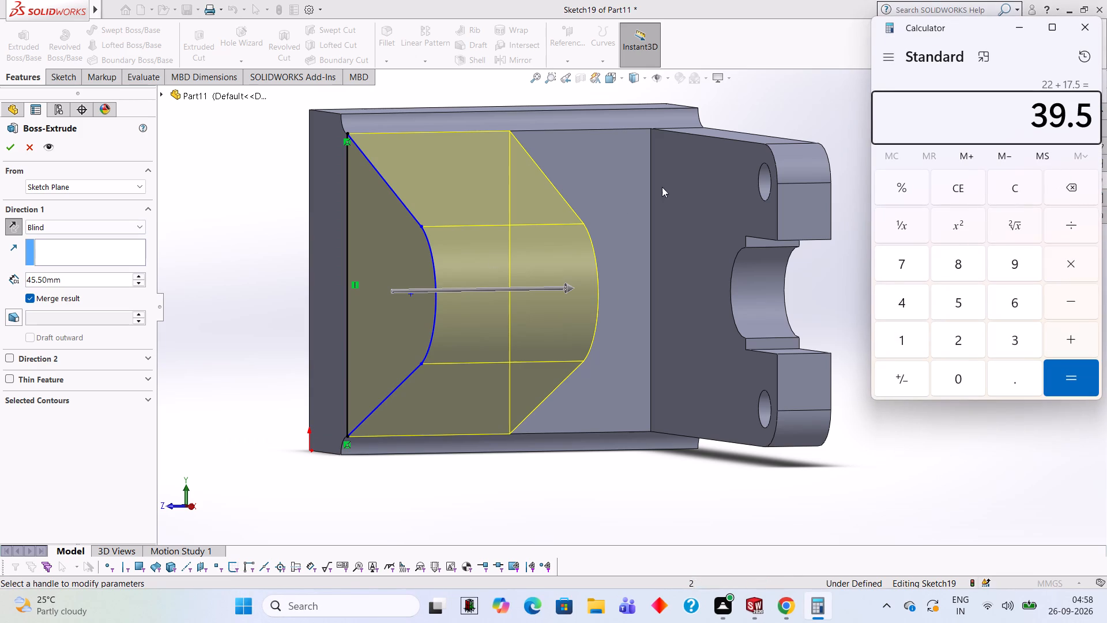
click(1083, 28)
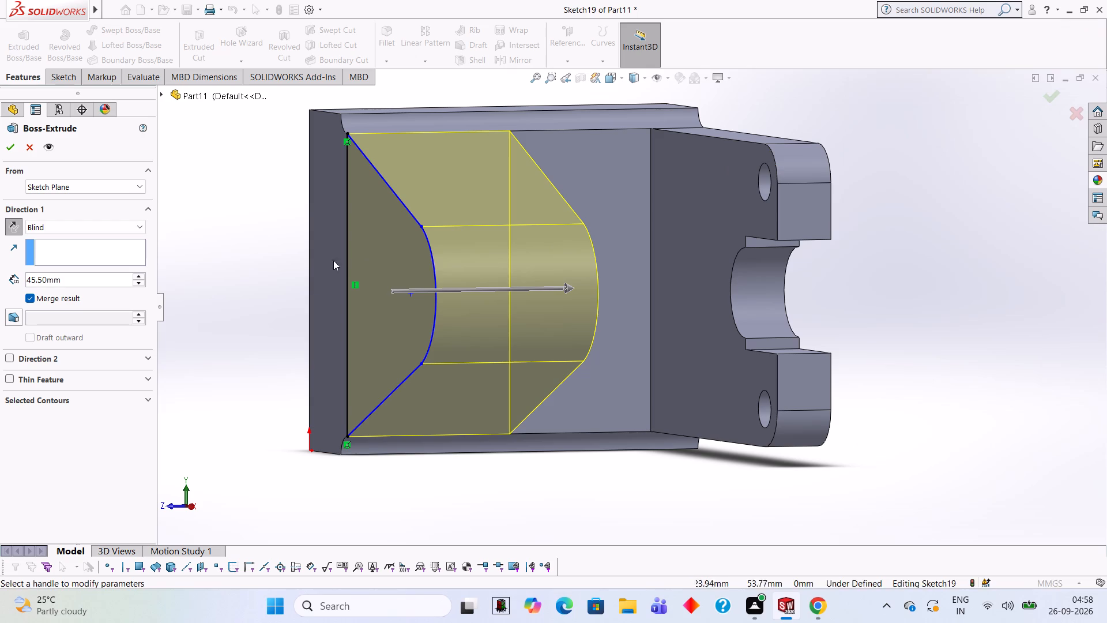
click(117, 279)
key(BackSpace)
key(BackSpace)
key(BackSpace)
key(BackSpace)
key(BackSpace)
key(BackSpace)
key(BackSpace)
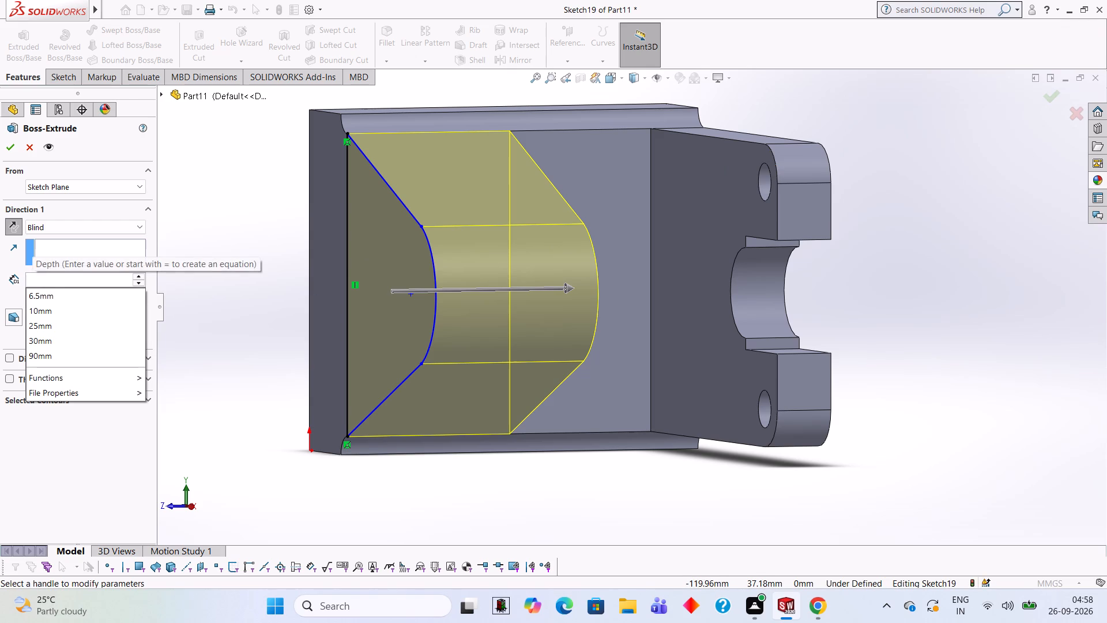
text(39.5)
key(Return)
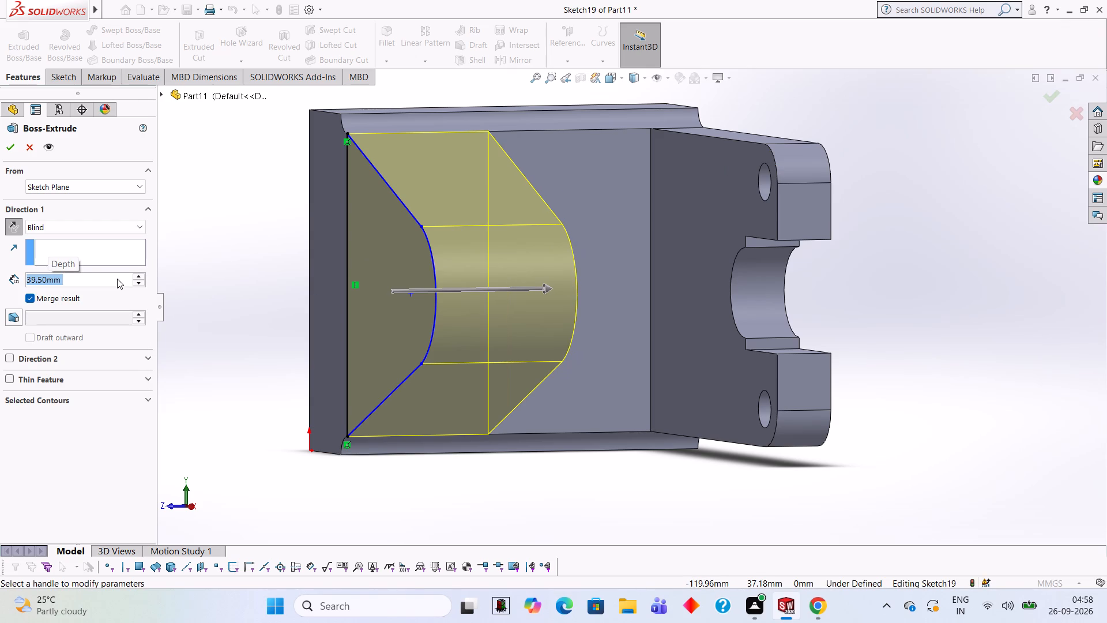
click(13, 150)
click(306, 208)
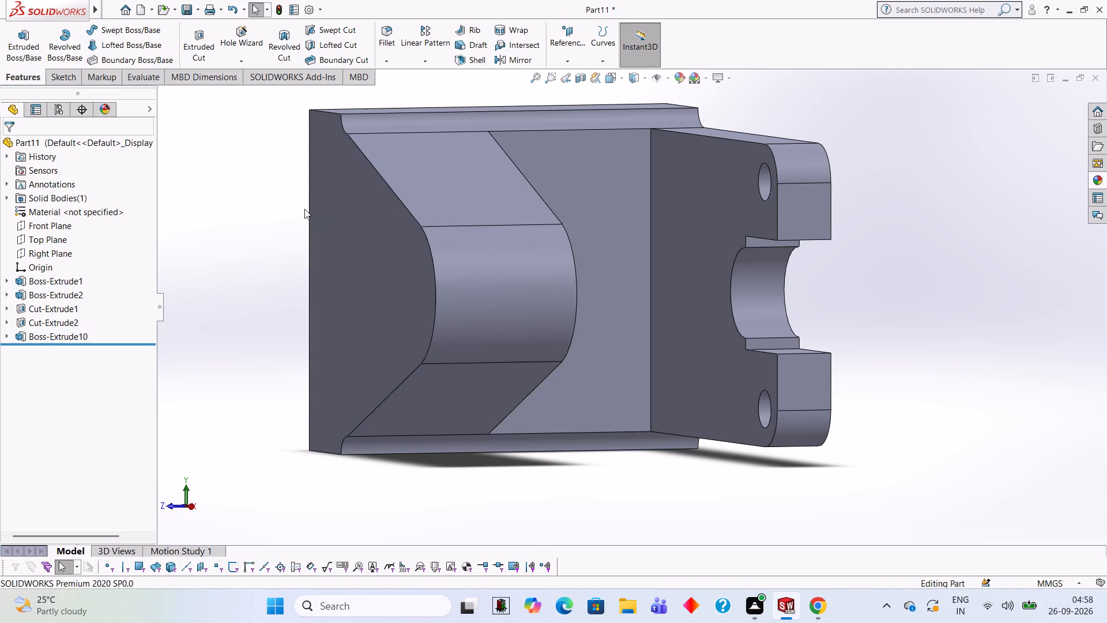
Select the flat outer face shared by the block and the rounded tapered boss.
middle_drag(524, 180, 589, 172)
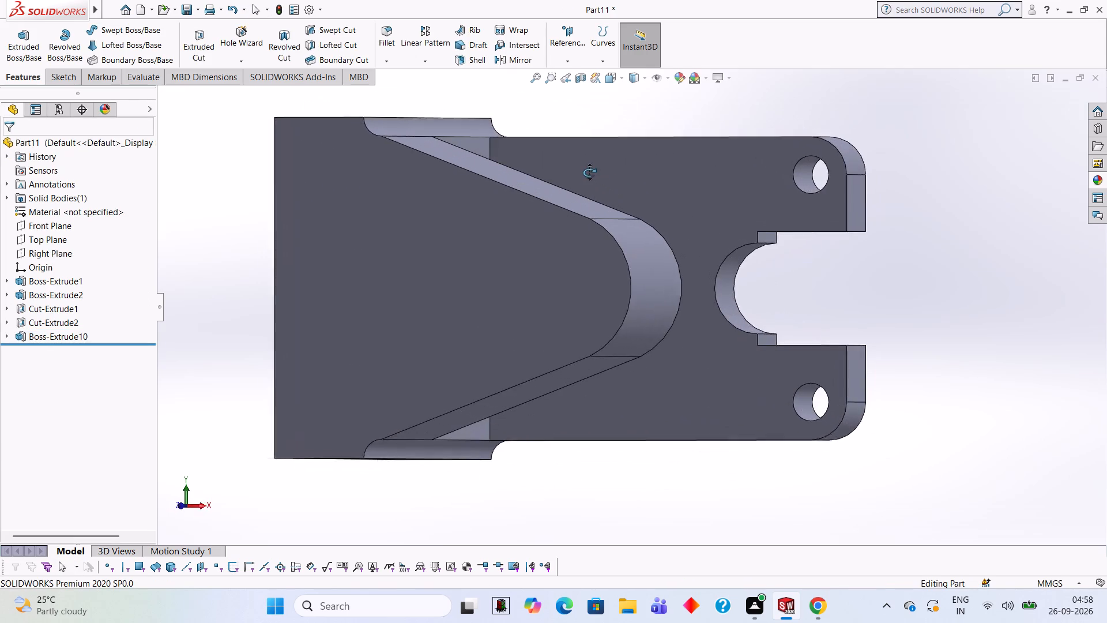
middle_drag(589, 172, 592, 175)
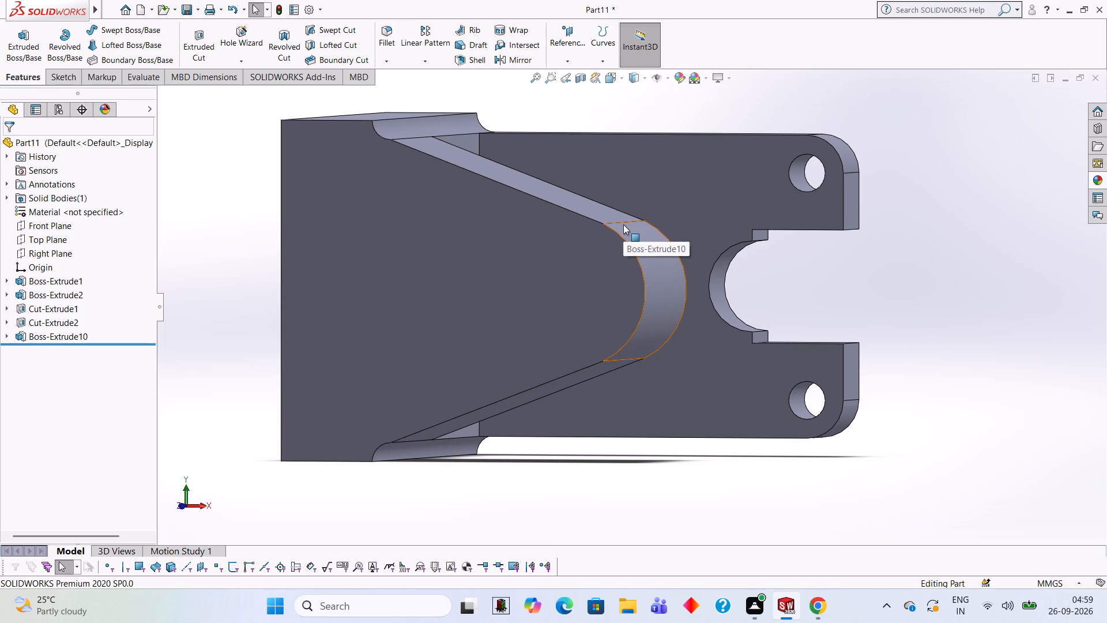
click(494, 257)
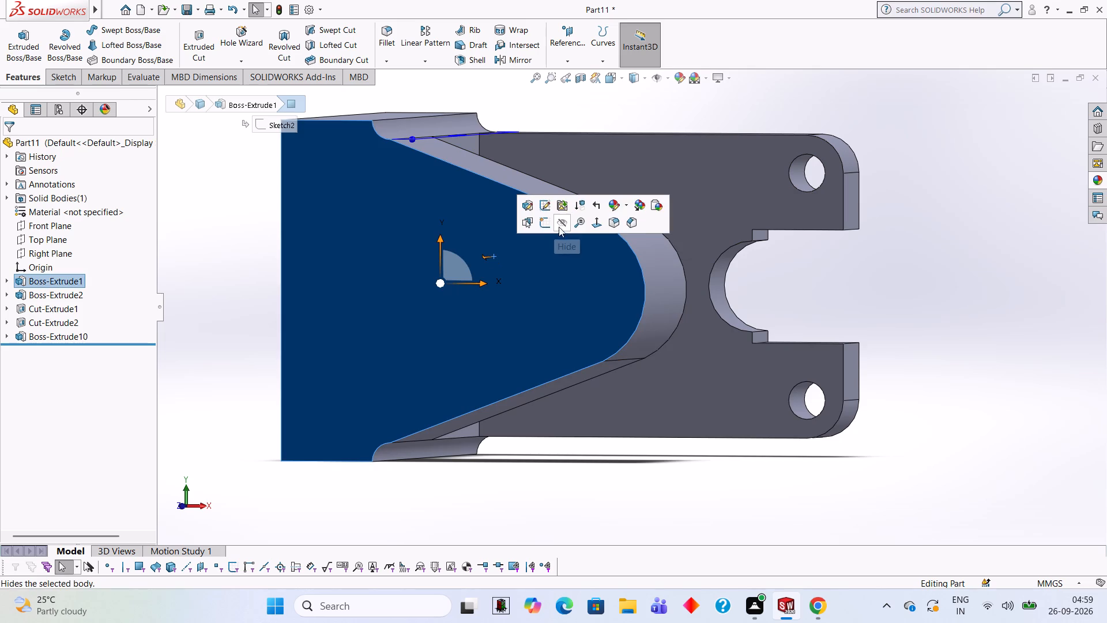
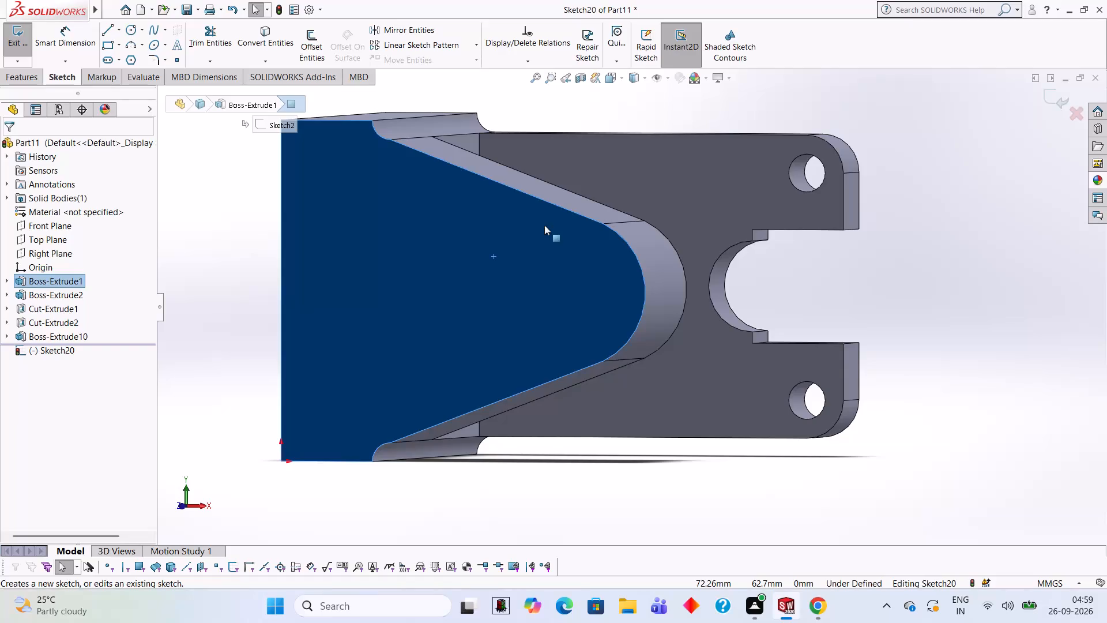
Sketch a closed four-line trapezoid on the face, connecting the upper and lower ends of both tapered edges.
key(ctrl+8)
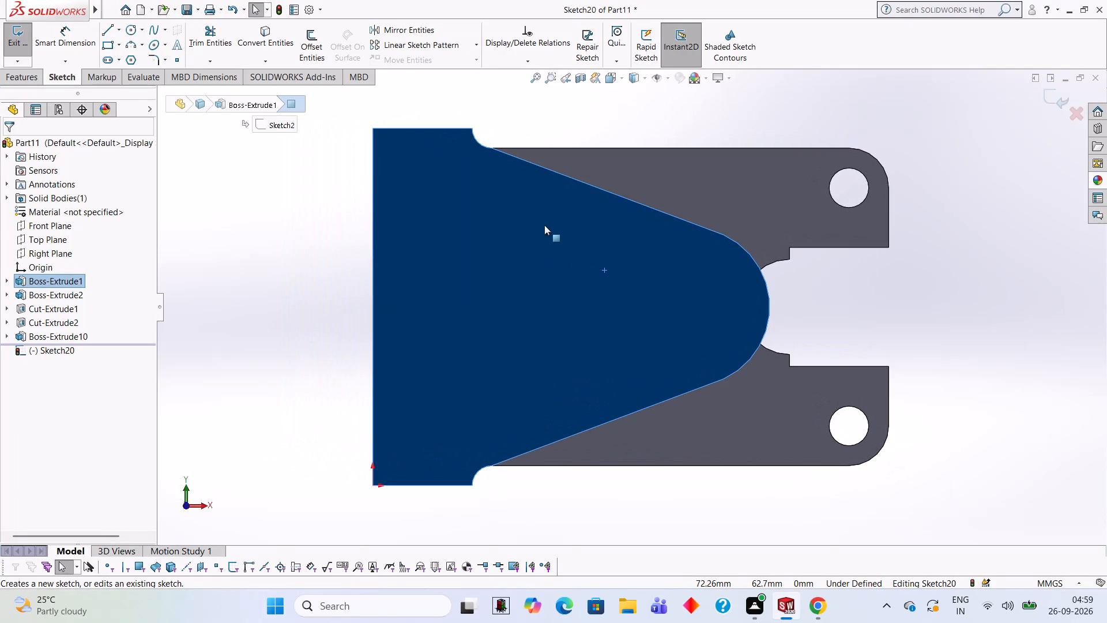
click(107, 33)
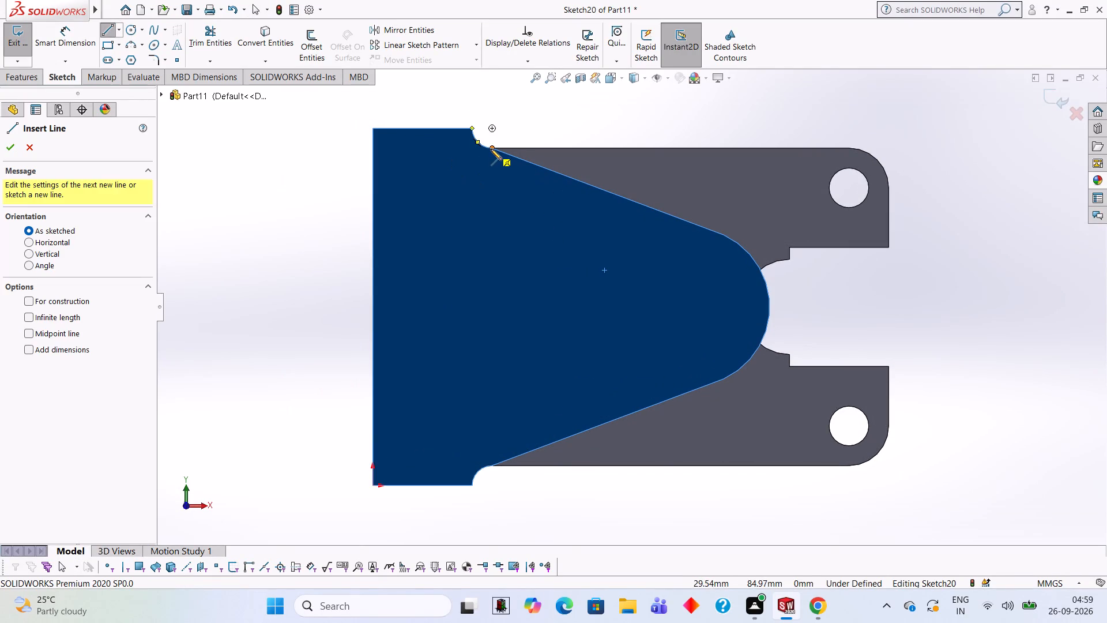
click(492, 149)
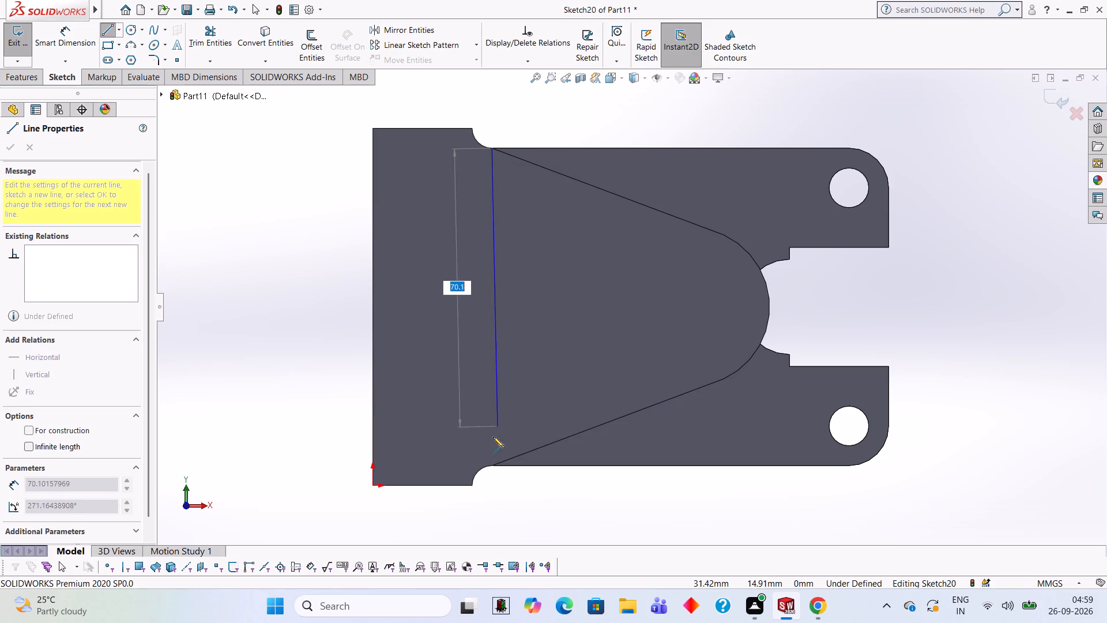
click(492, 466)
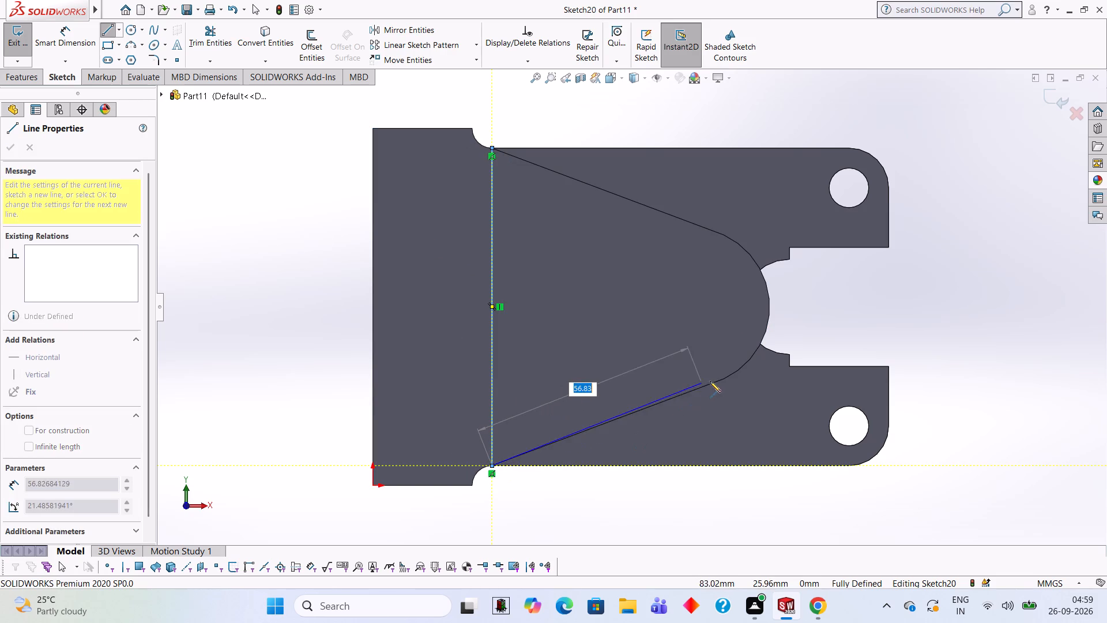
click(724, 378)
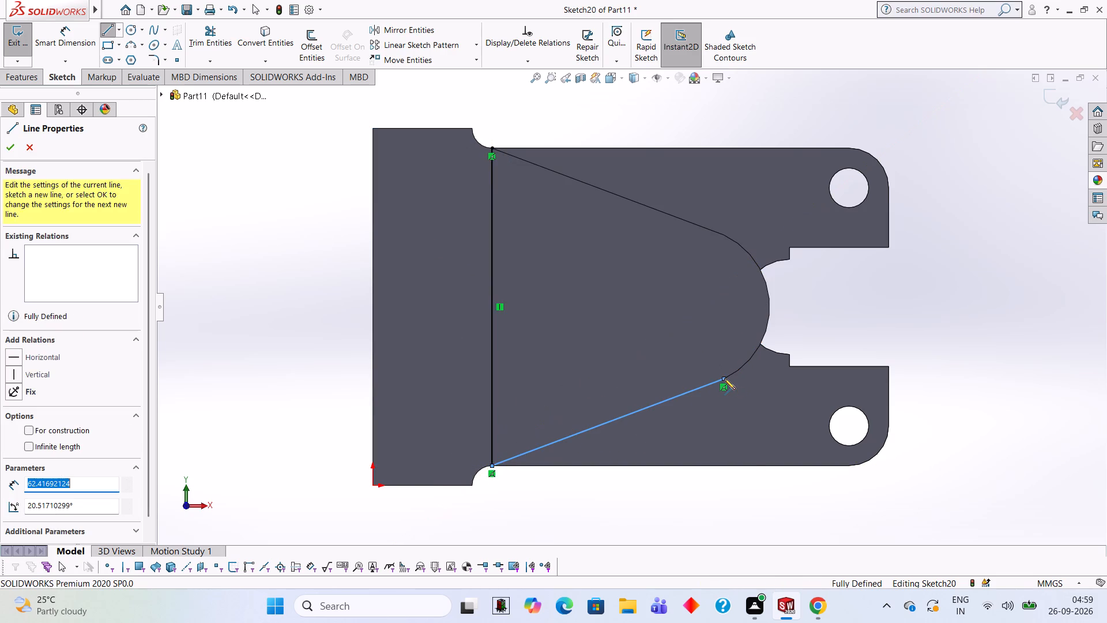
click(723, 233)
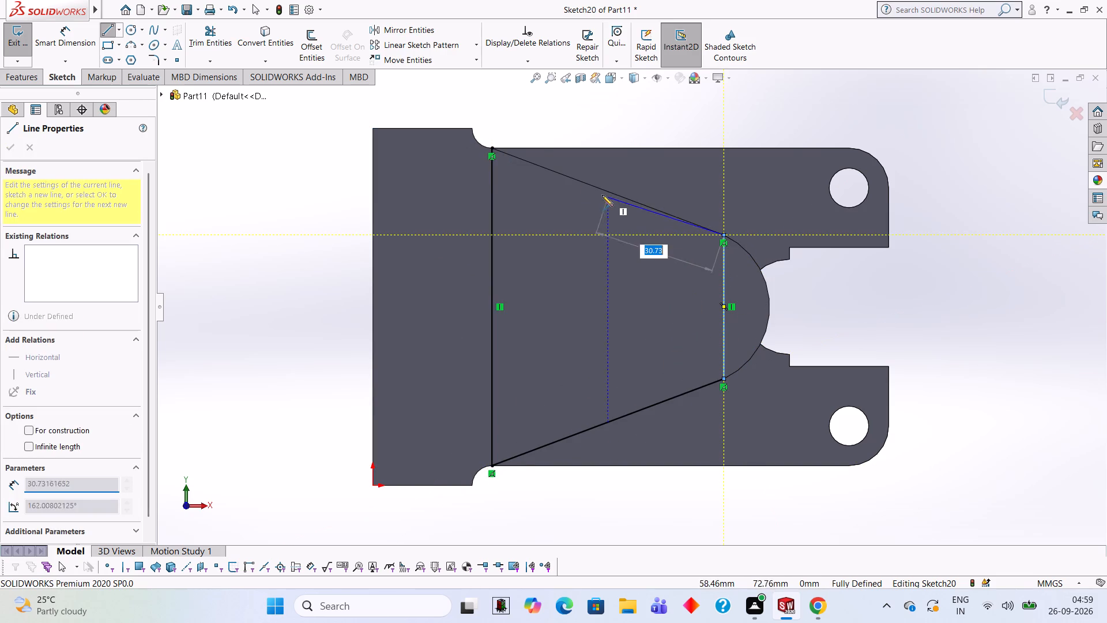
click(493, 147)
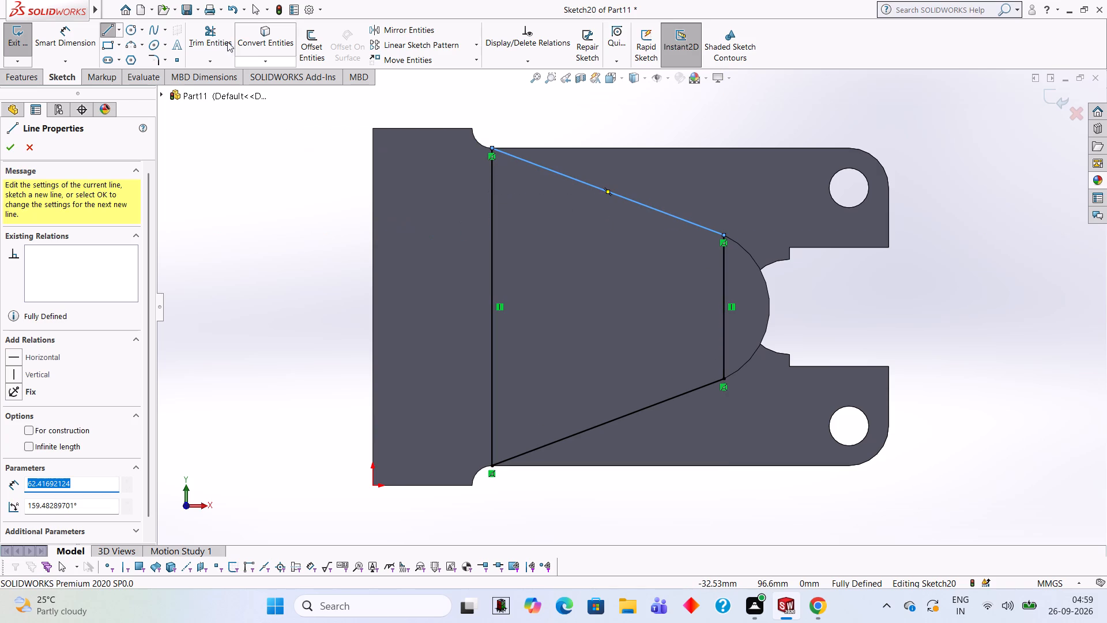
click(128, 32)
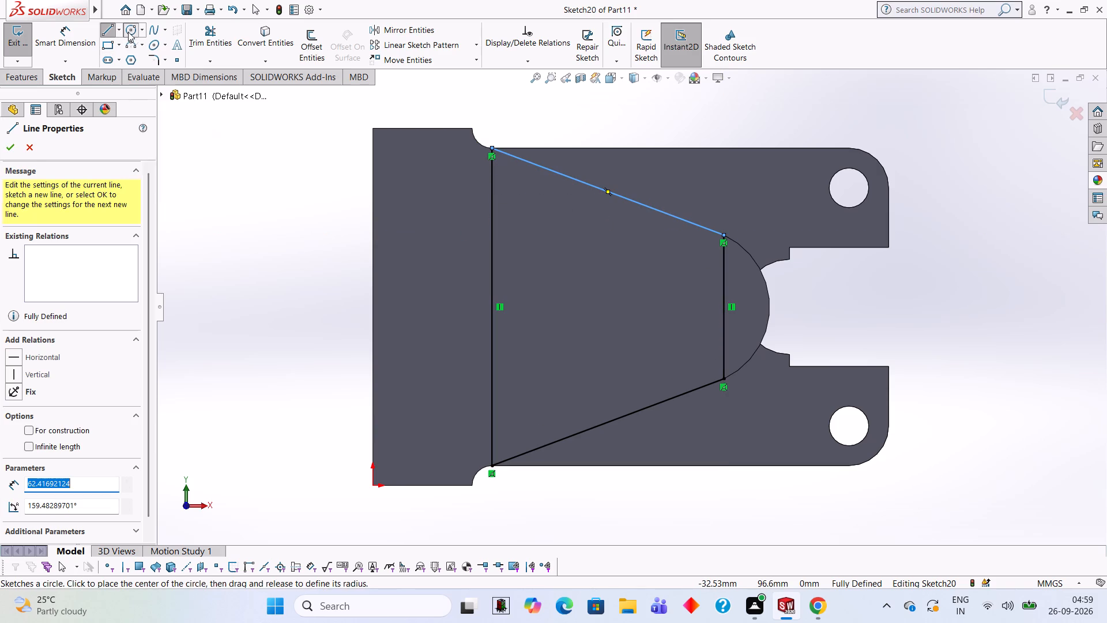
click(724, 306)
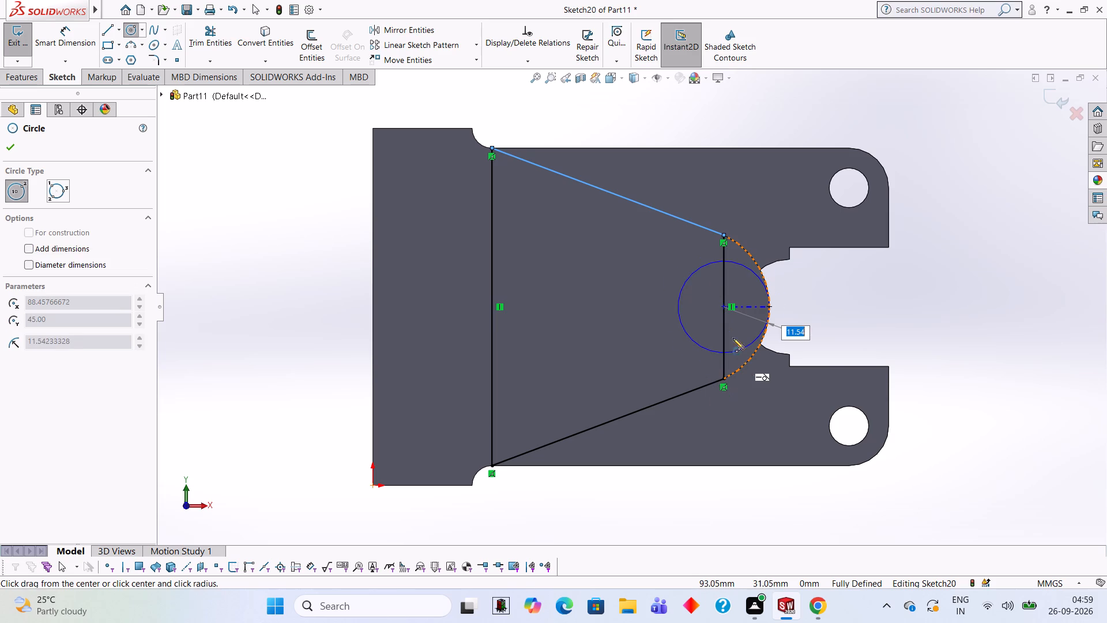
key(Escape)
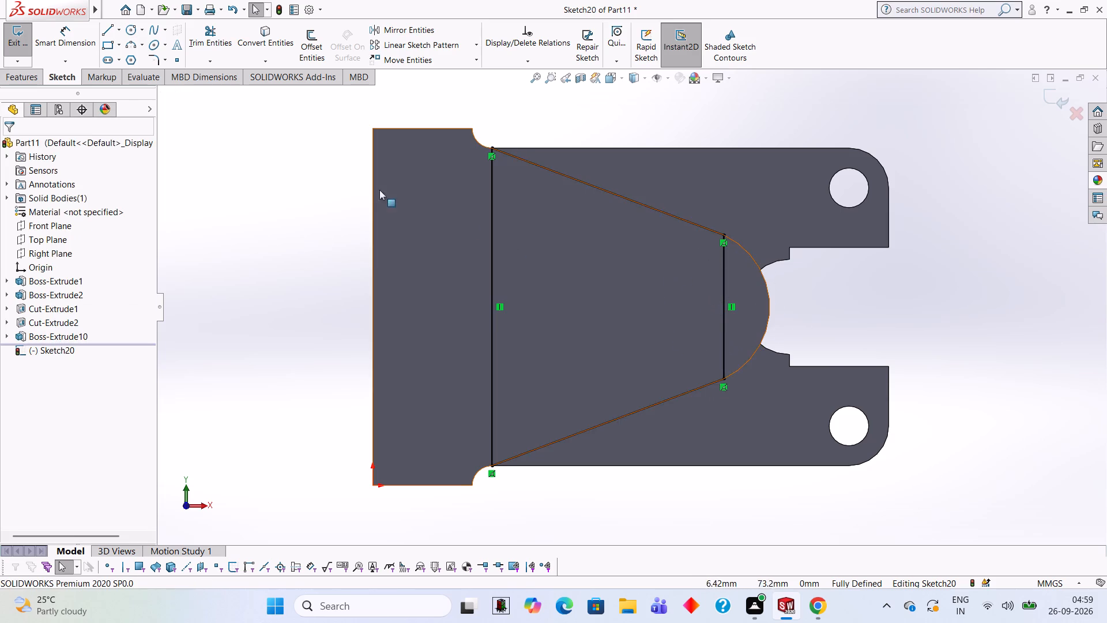
Trim away the trapezoid's short vertical line between the endpoints of the rounded nose.
click(215, 50)
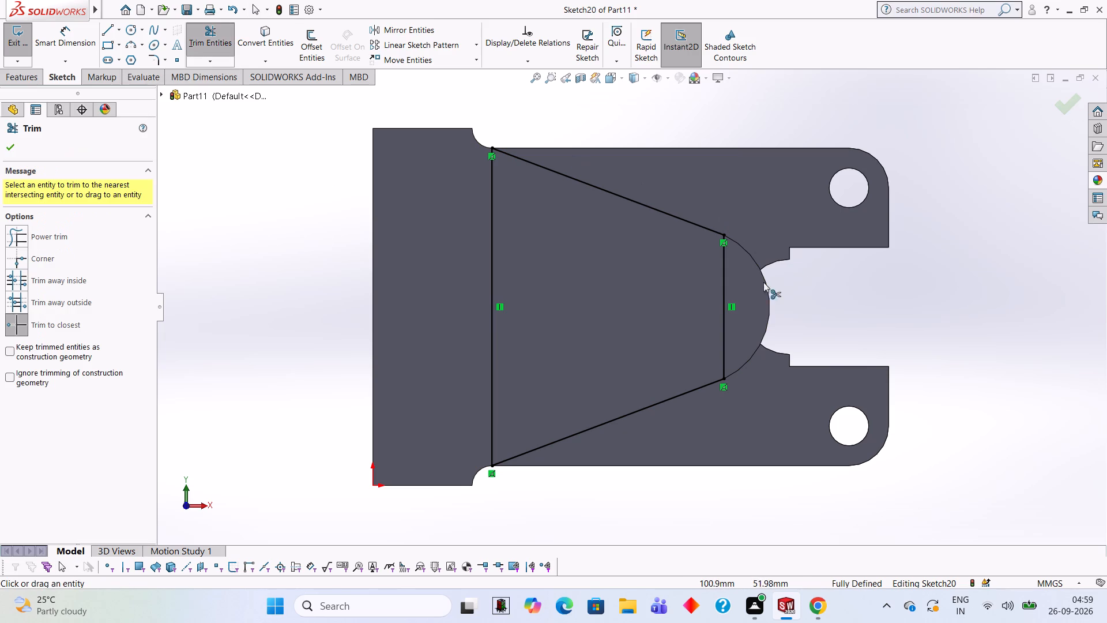
click(724, 285)
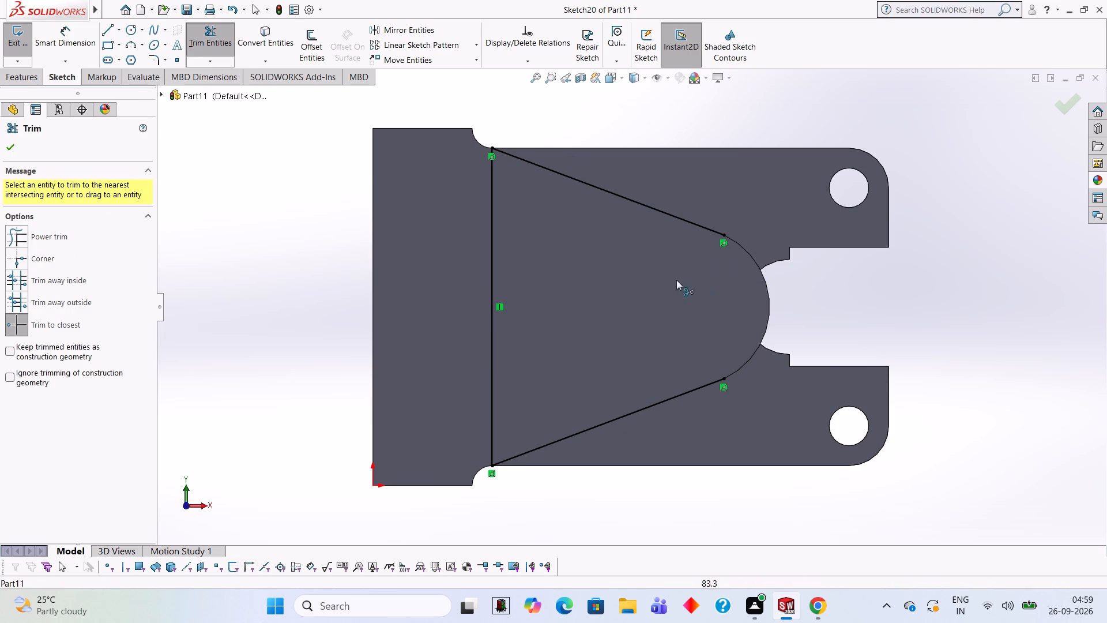
Sketch a circle of radius 20 mm about the rounded nose's centre and trim away its inner portion to leave the nose arc.
click(129, 31)
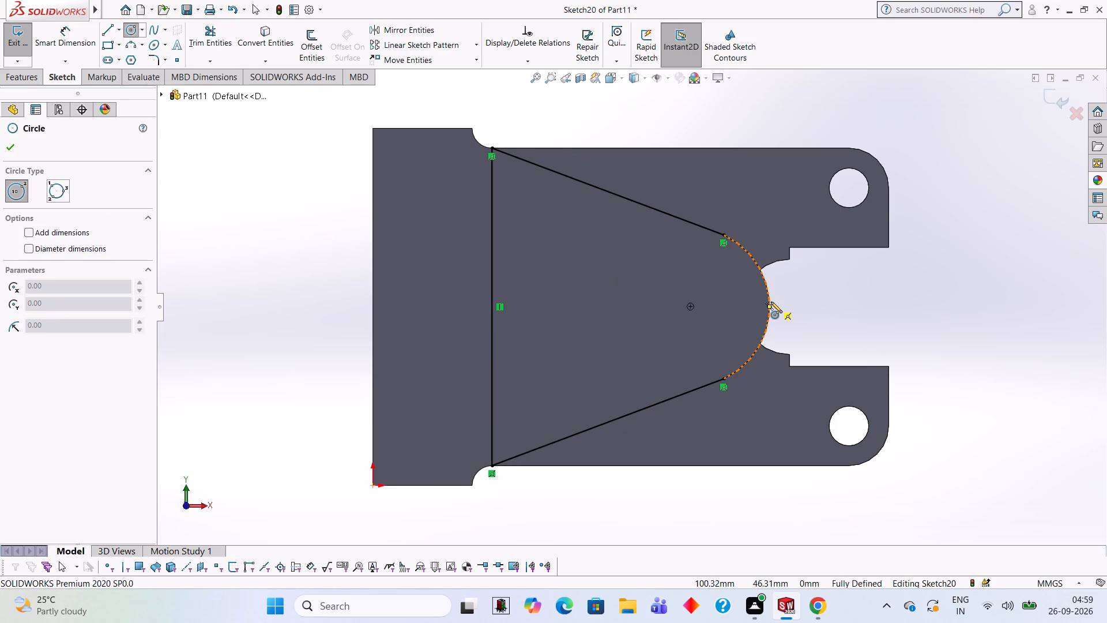
click(690, 305)
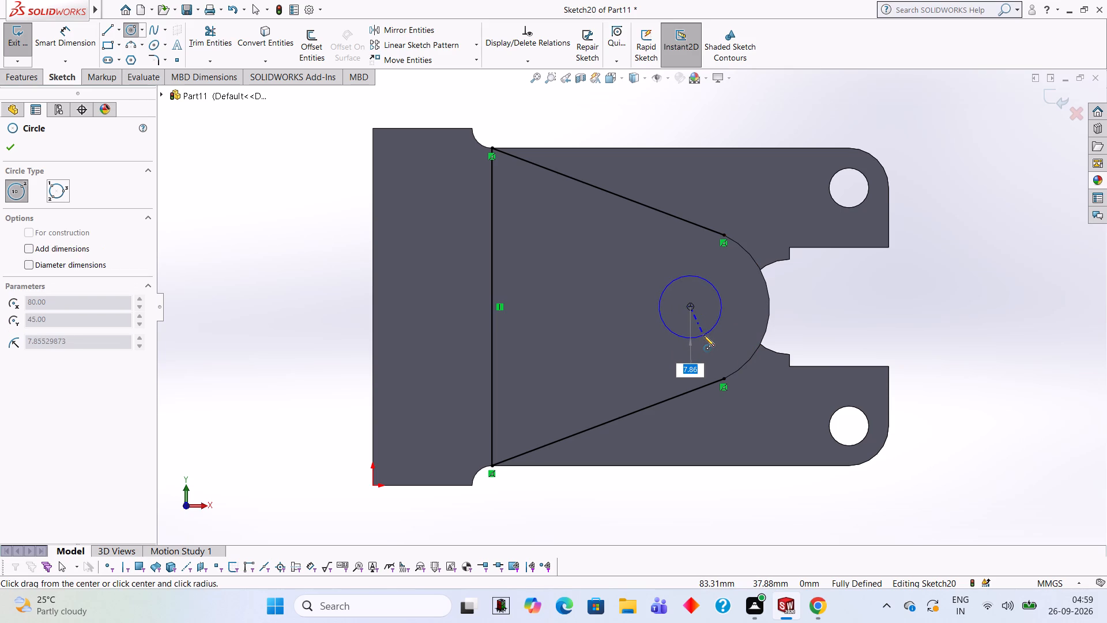
text(20)
key(Return)
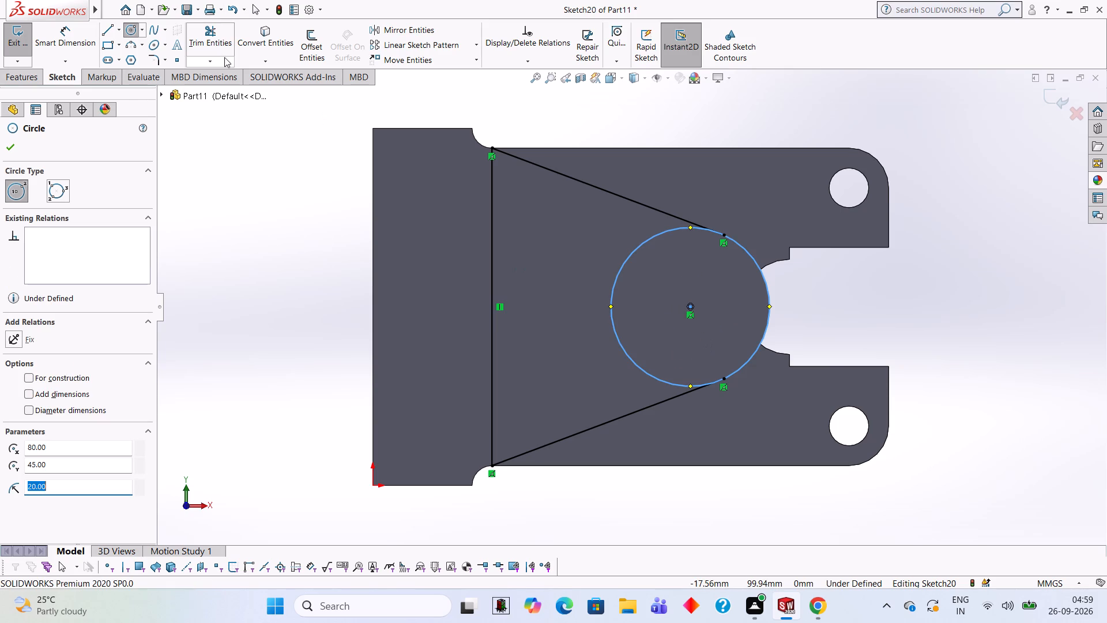
click(213, 46)
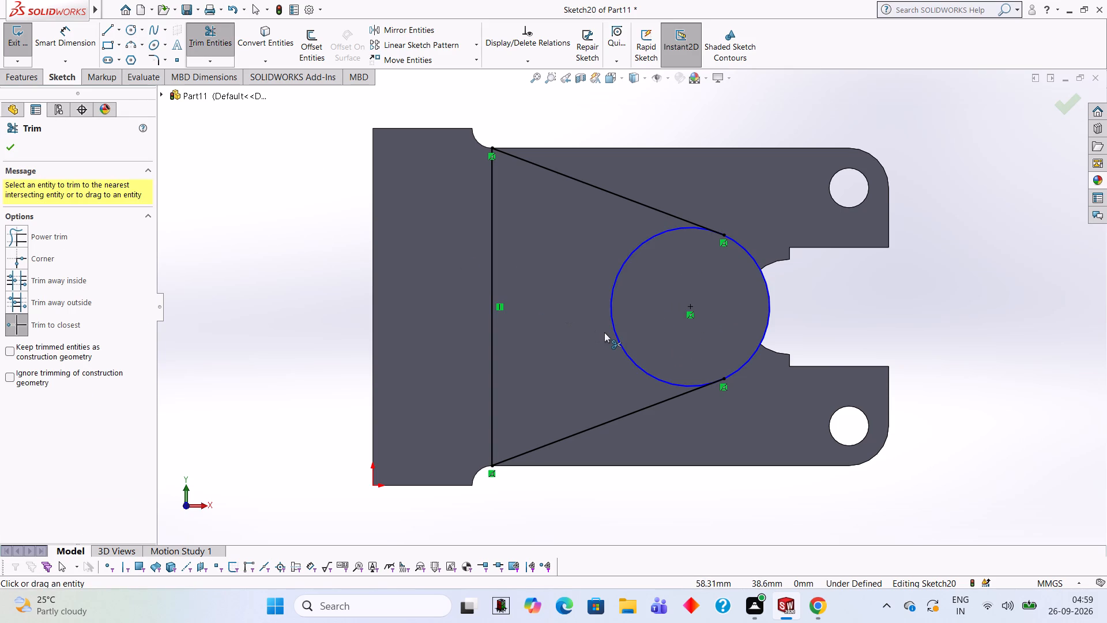
click(614, 335)
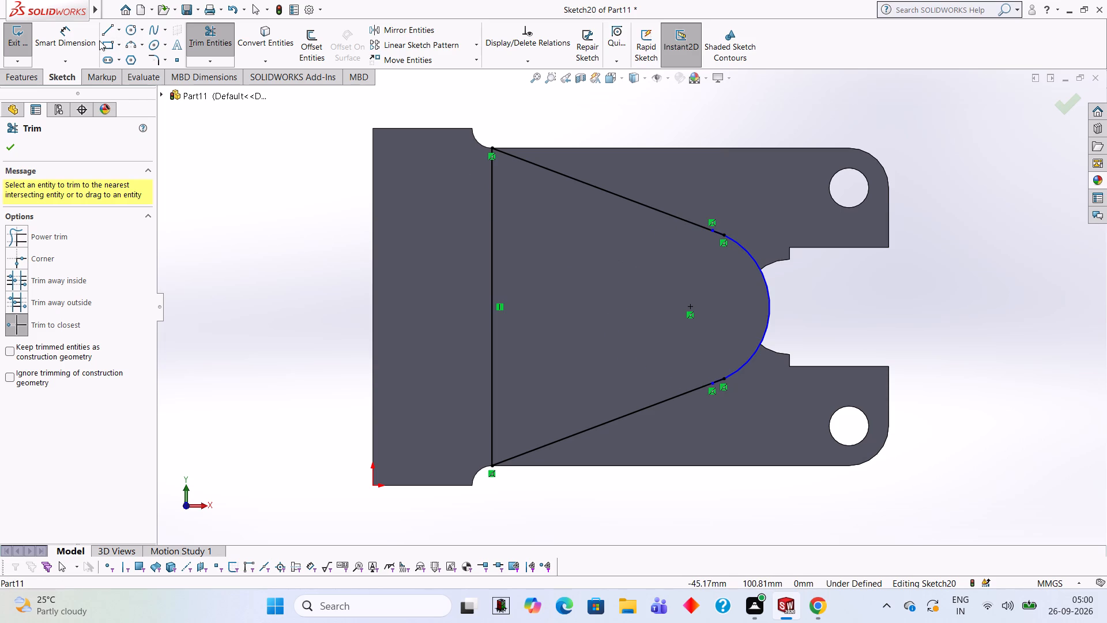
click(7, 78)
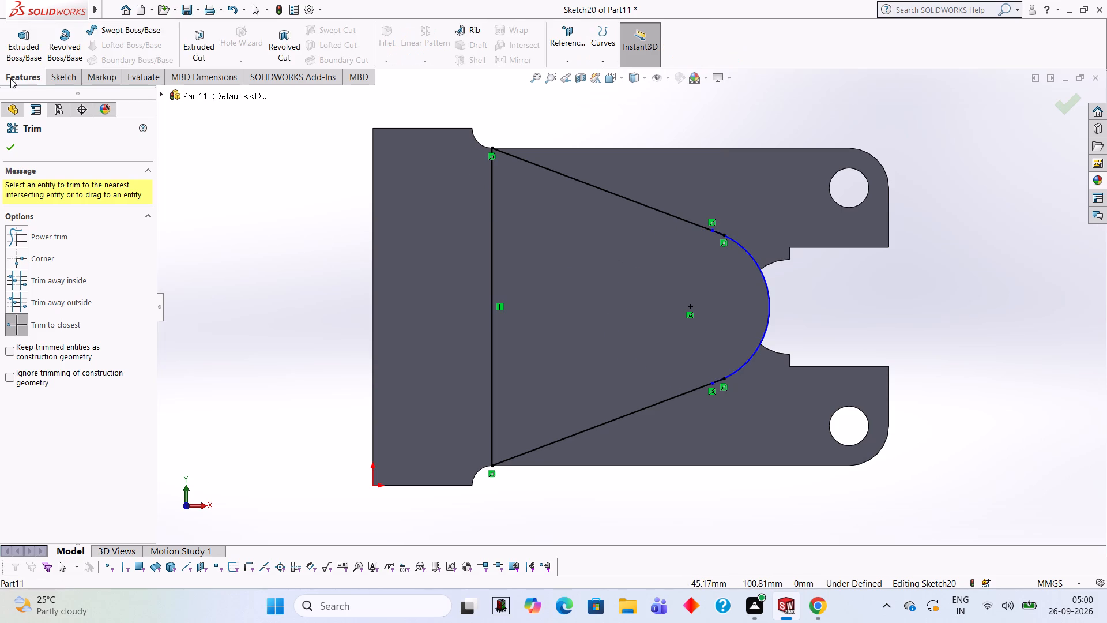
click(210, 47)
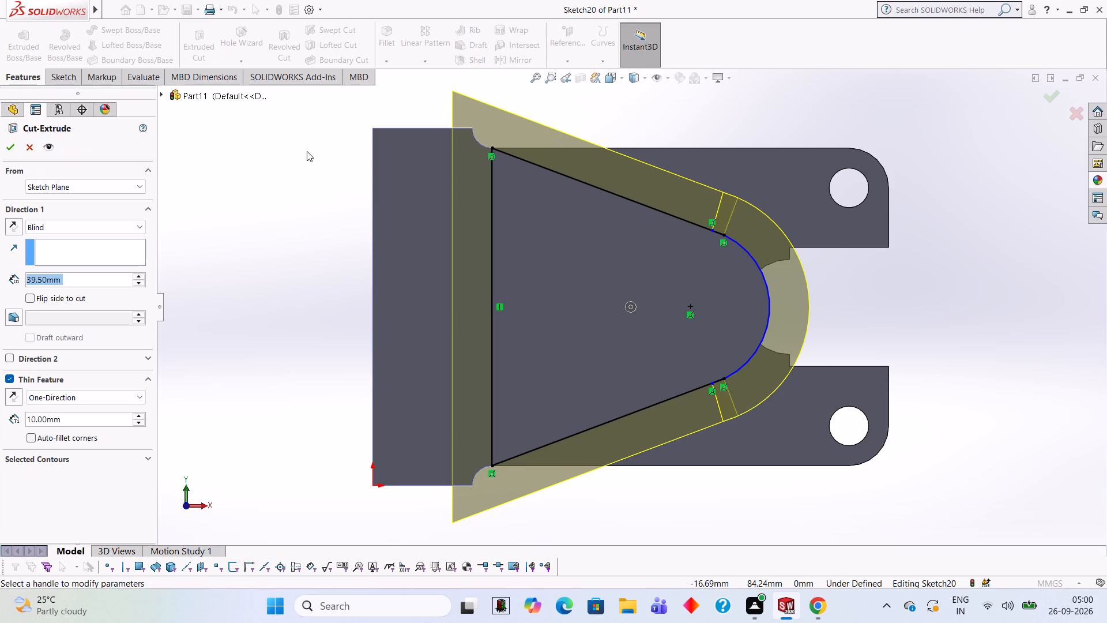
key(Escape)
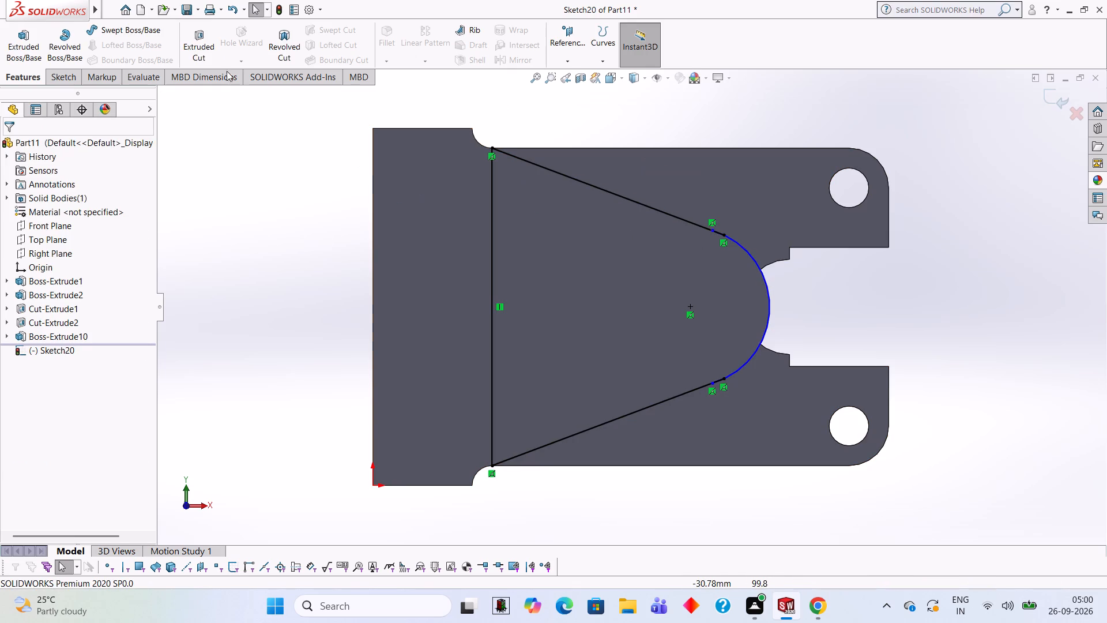
Trim the short overlapping segments where the nose arc meets the upper and lower slanted lines.
click(62, 77)
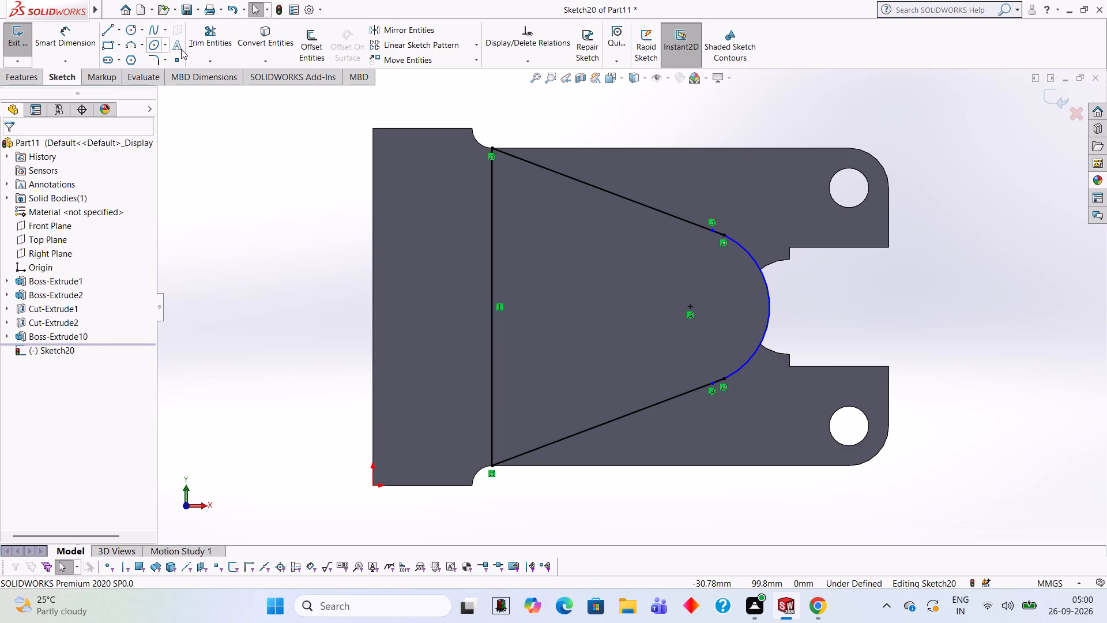
click(195, 48)
scroll(775, 196, down, 4)
scroll(651, 356, down, 3)
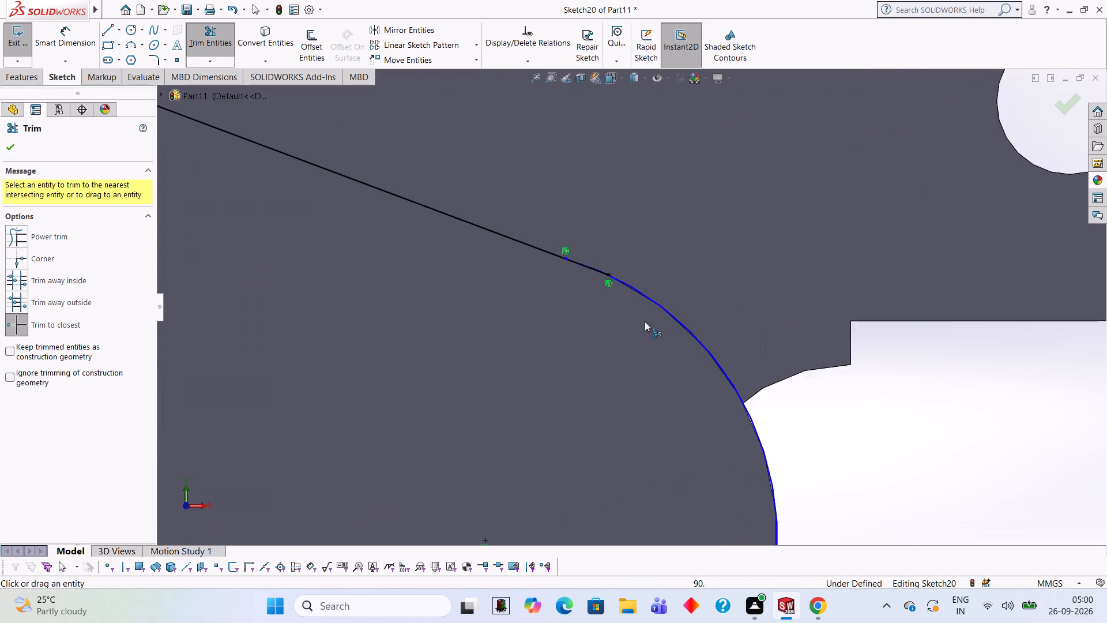
scroll(645, 321, down, 5)
scroll(577, 238, down, 3)
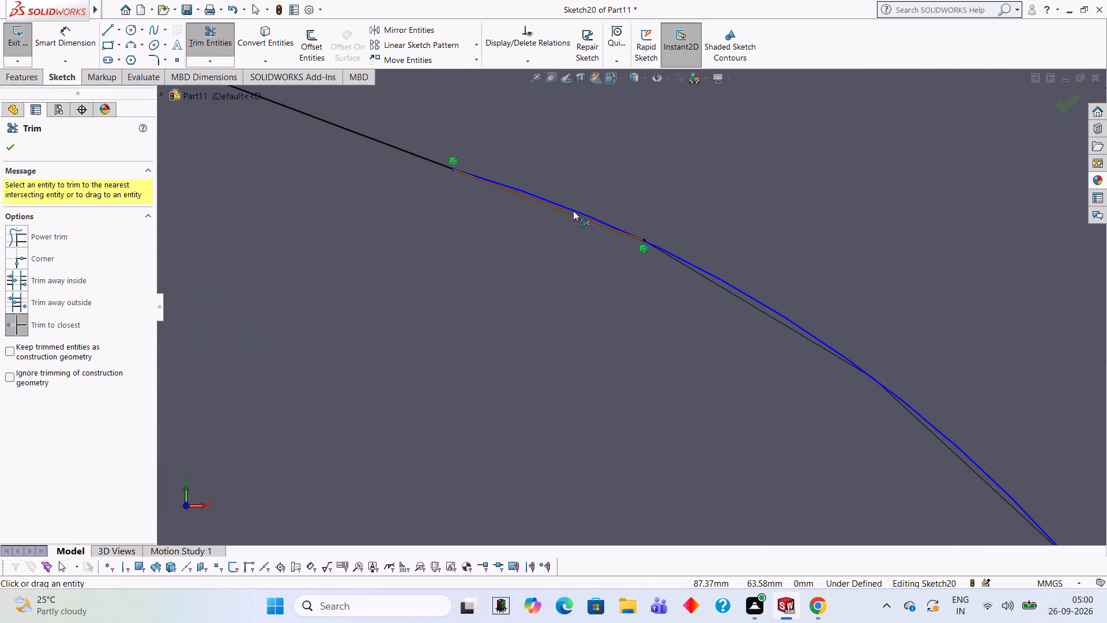
click(573, 211)
scroll(622, 251, up, 14)
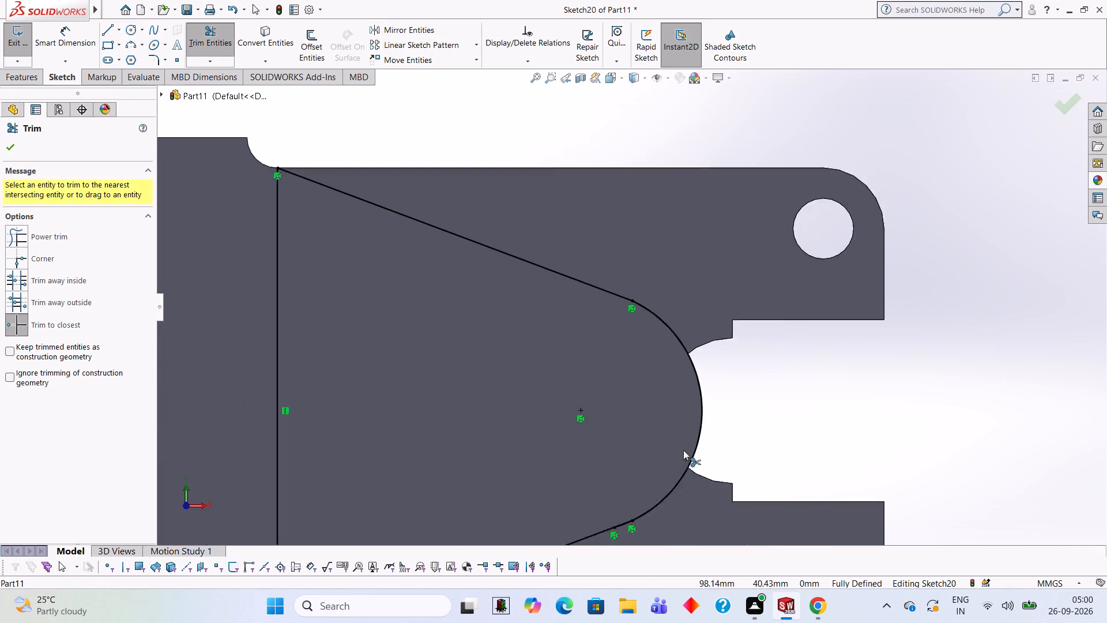
scroll(635, 489, down, 13)
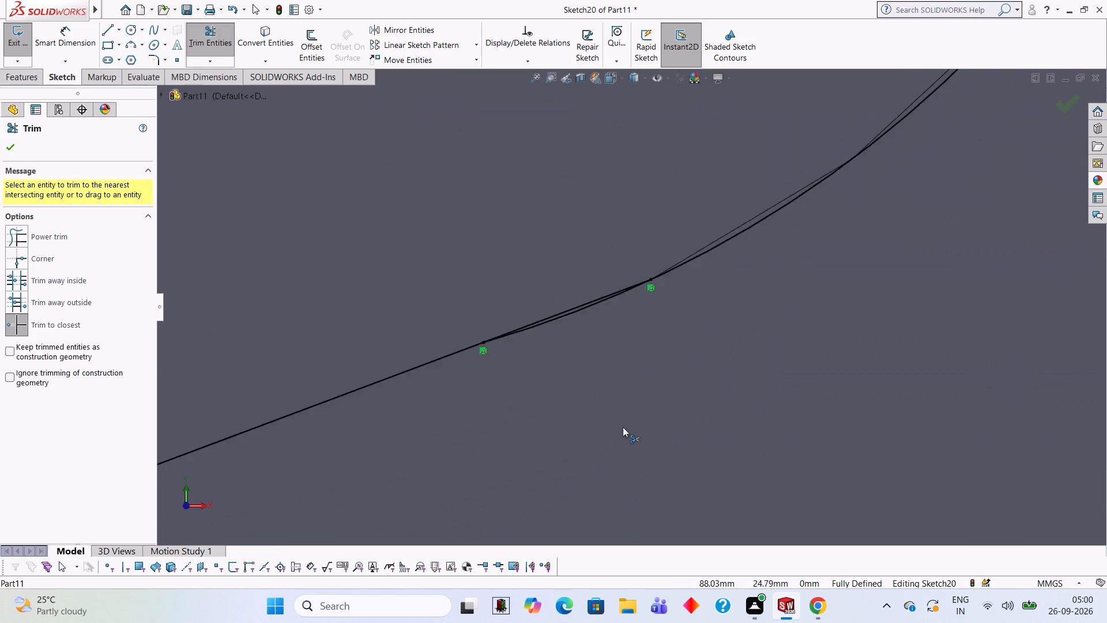
scroll(623, 427, down, 1)
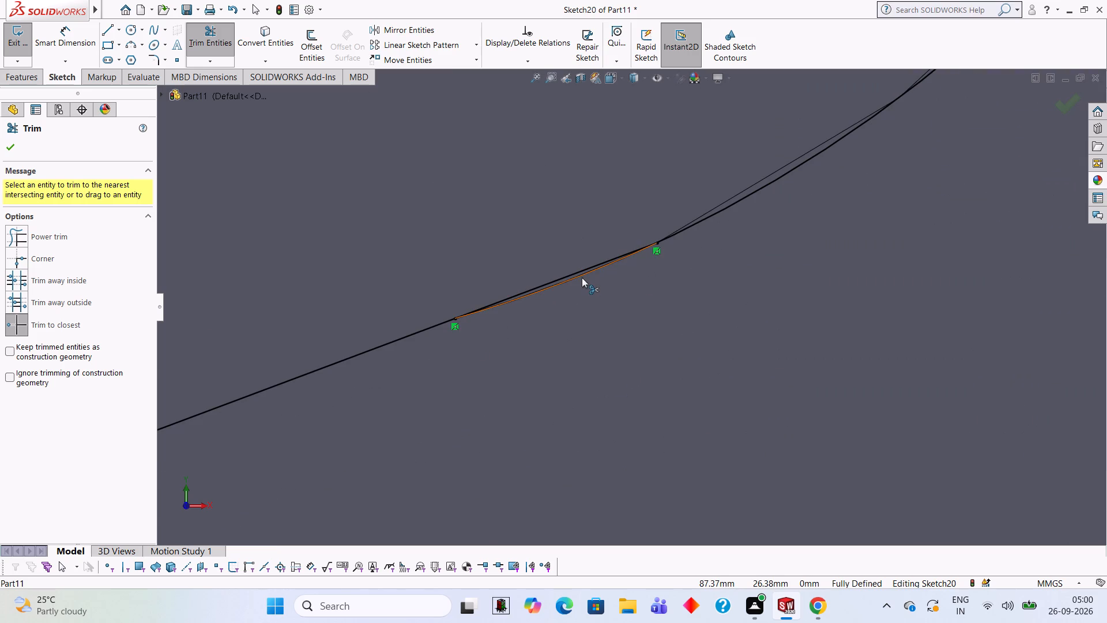
click(582, 277)
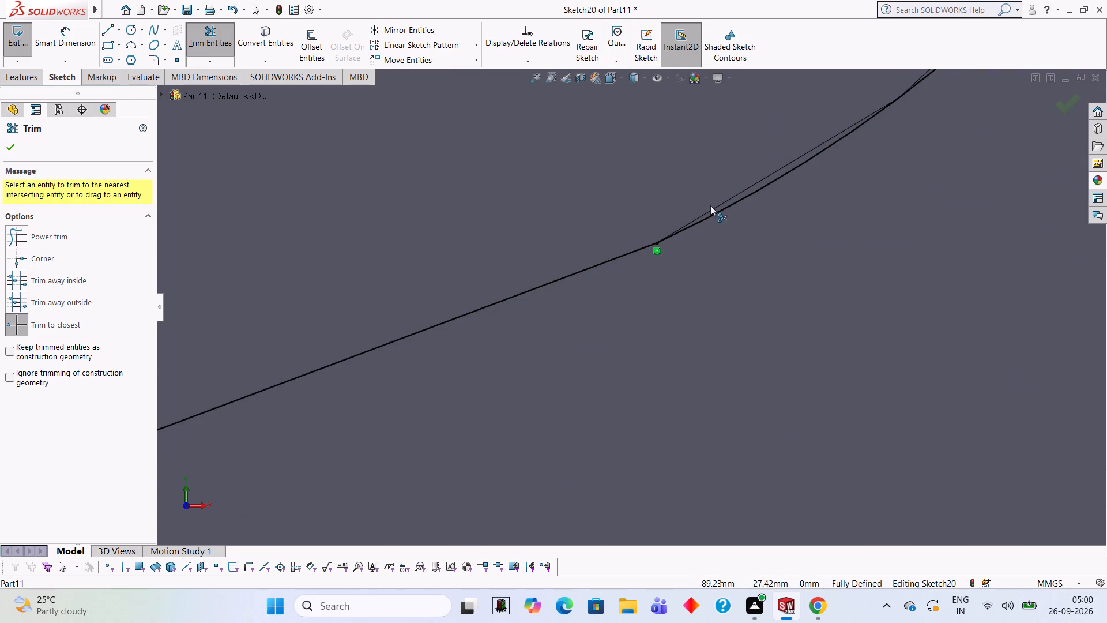
Cut-extrude the closed tapered profile into the body with a blind depth of 22 mm.
scroll(647, 245, up, 11)
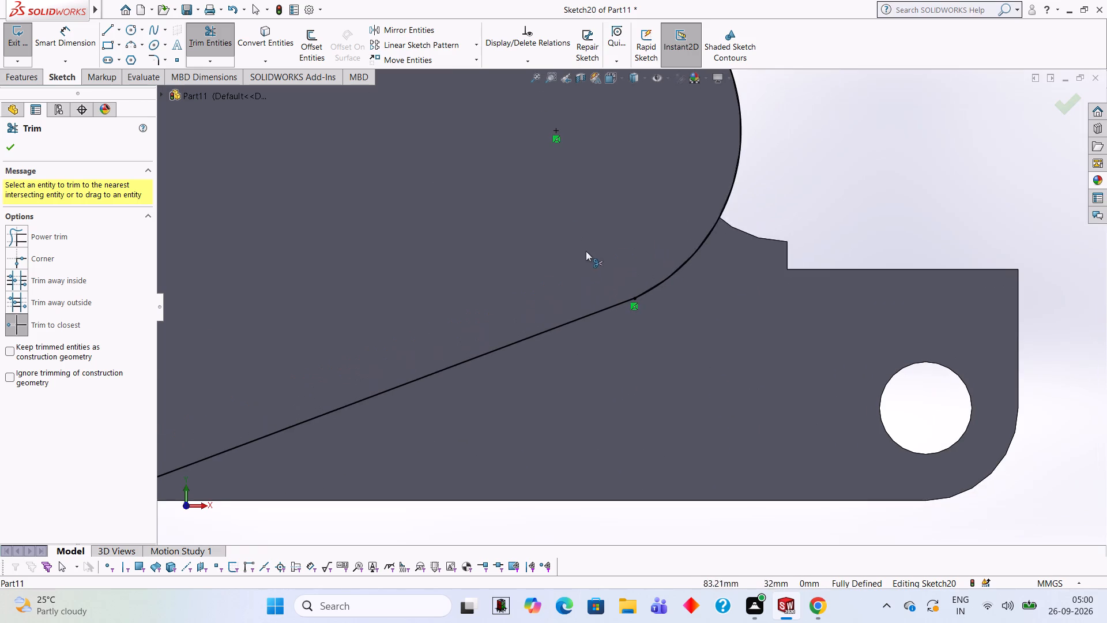
scroll(542, 162, up, 5)
scroll(442, 202, down, 2)
scroll(410, 127, up, 3)
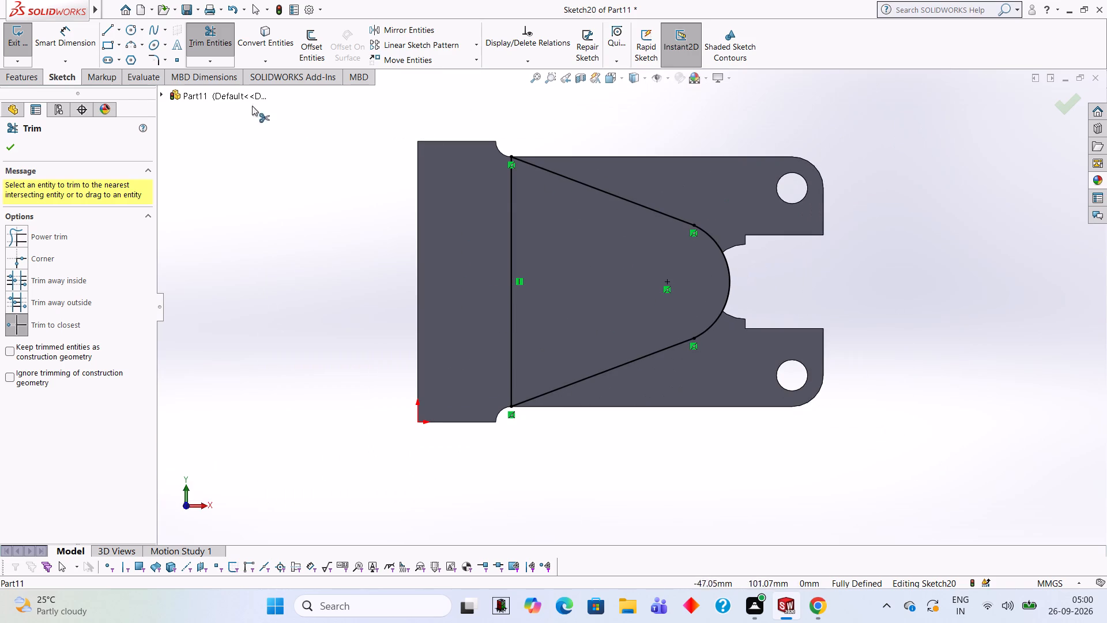
scroll(625, 184, down, 1)
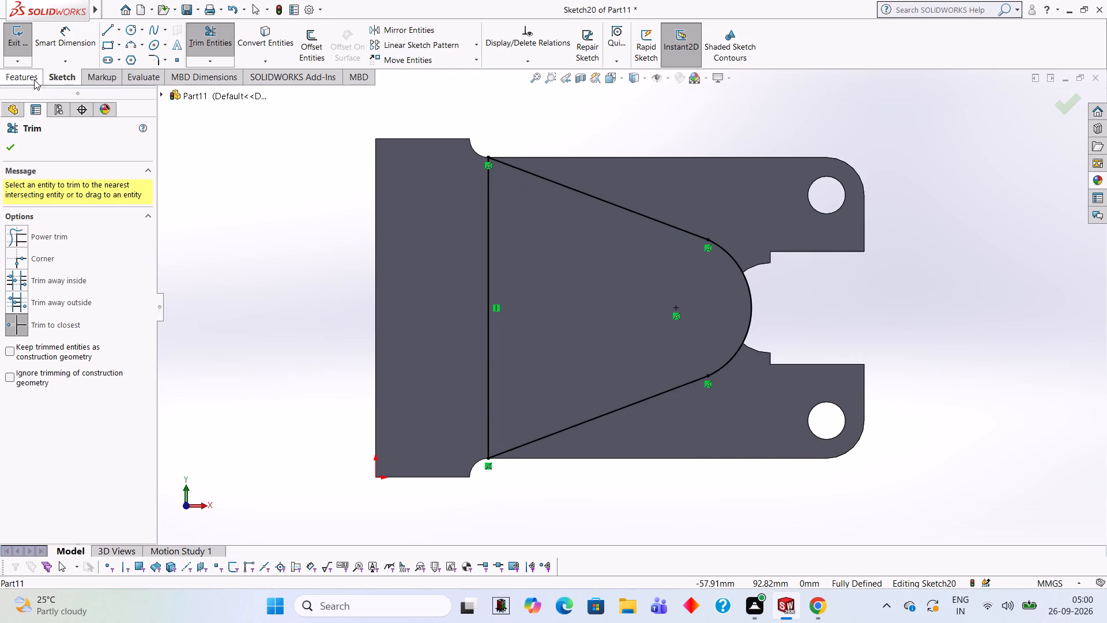
click(32, 78)
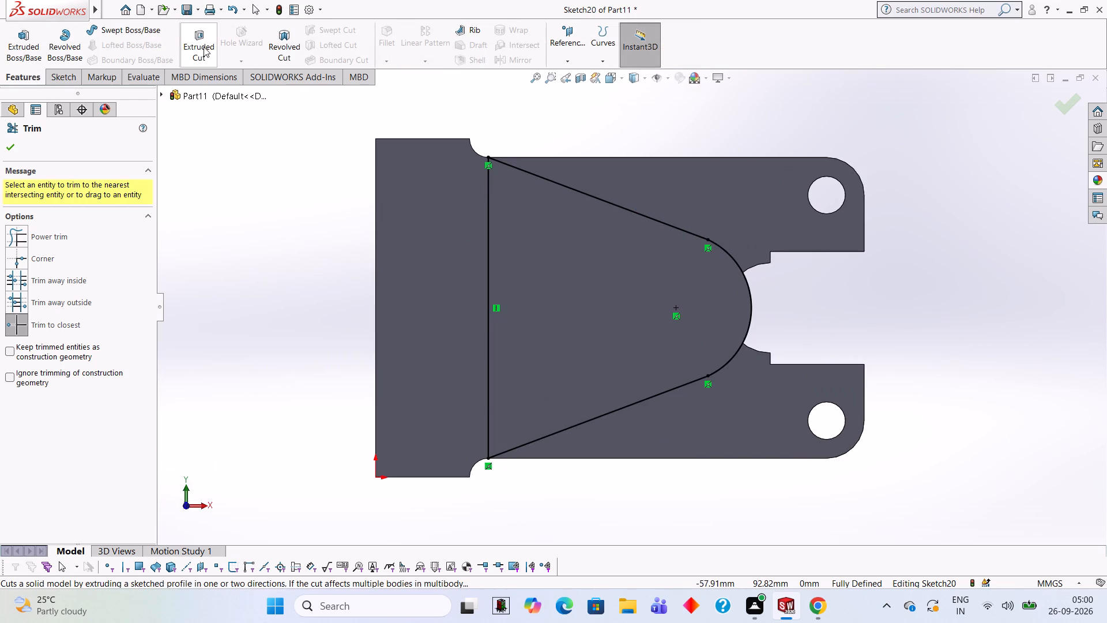
click(204, 47)
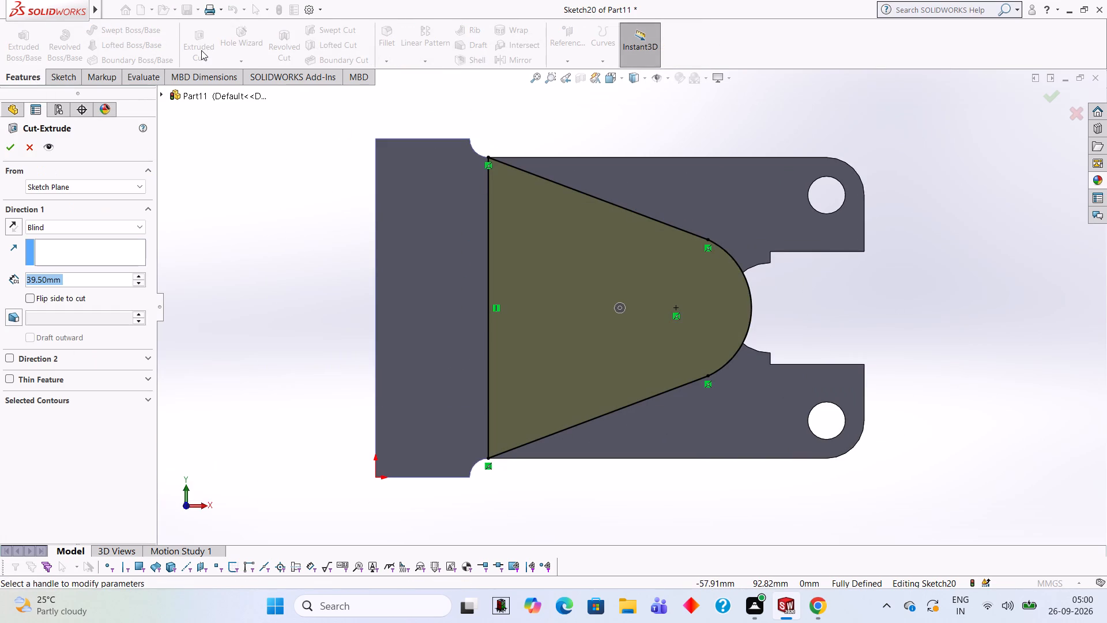
text(22)
key(Return)
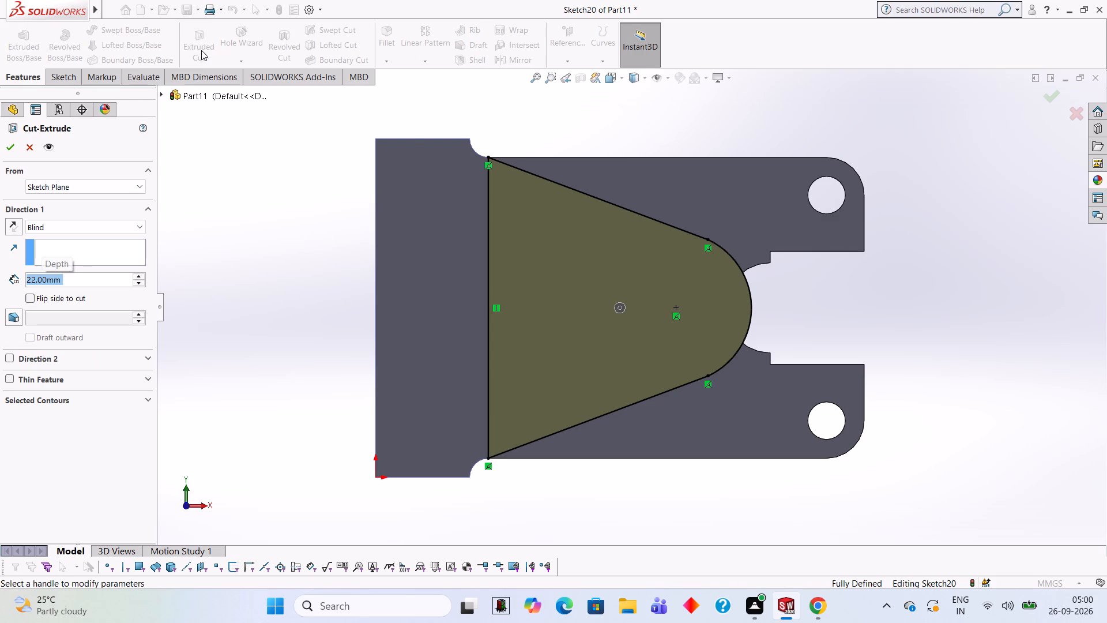
middle_drag(668, 122, 588, 130)
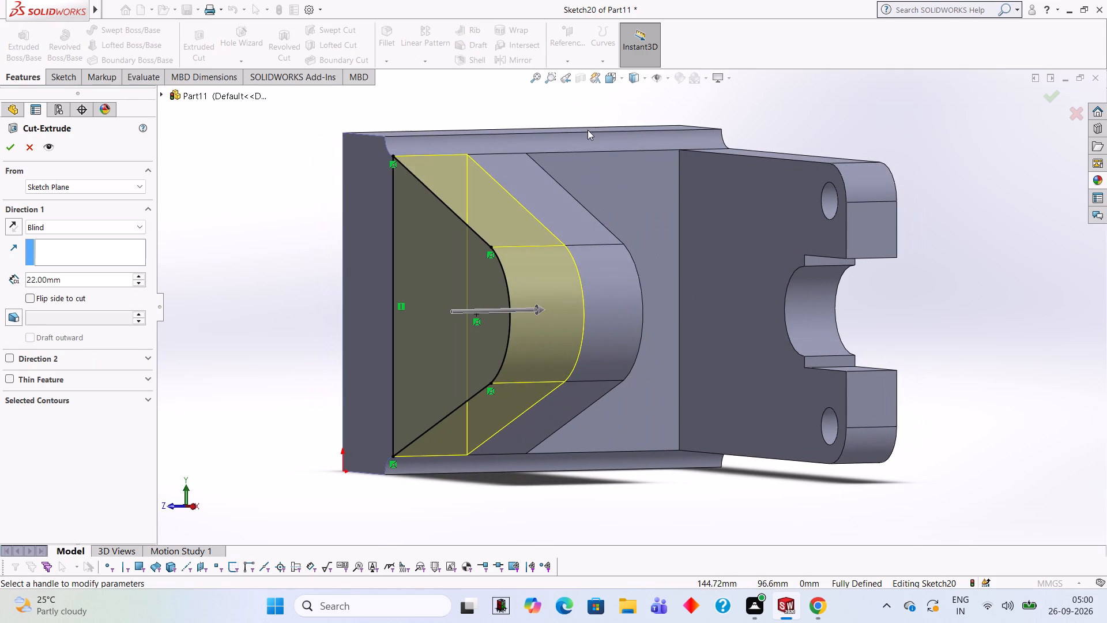
click(12, 152)
click(332, 222)
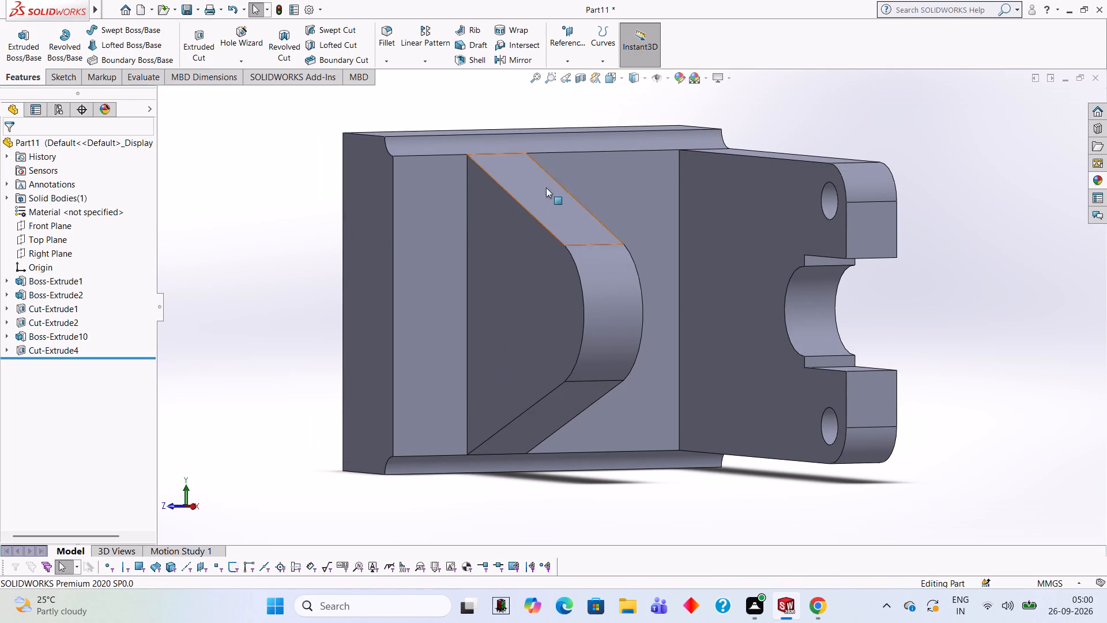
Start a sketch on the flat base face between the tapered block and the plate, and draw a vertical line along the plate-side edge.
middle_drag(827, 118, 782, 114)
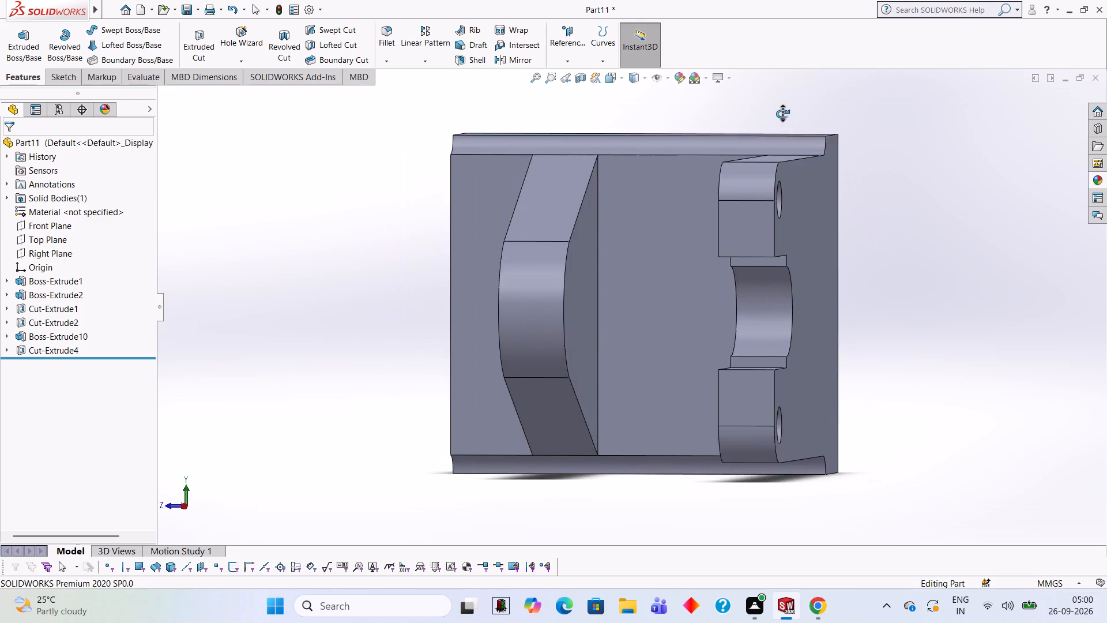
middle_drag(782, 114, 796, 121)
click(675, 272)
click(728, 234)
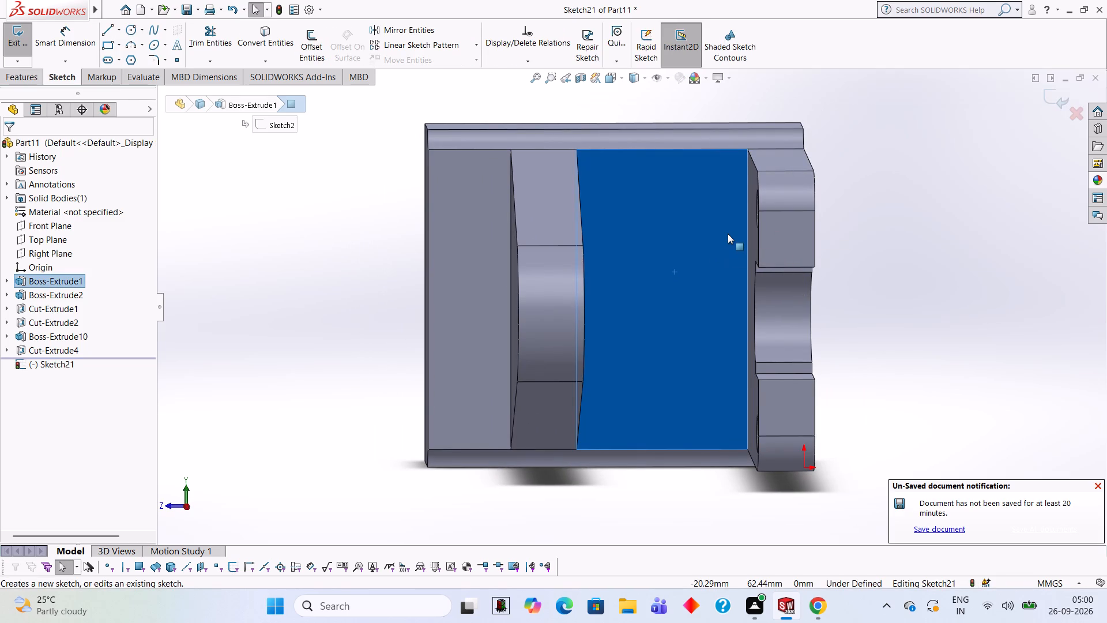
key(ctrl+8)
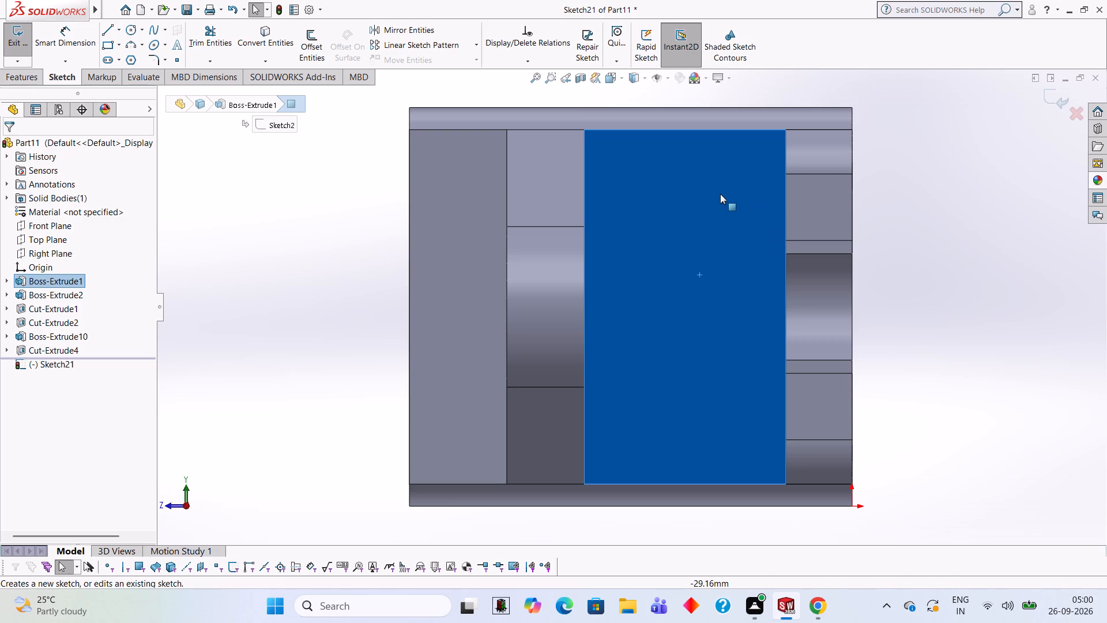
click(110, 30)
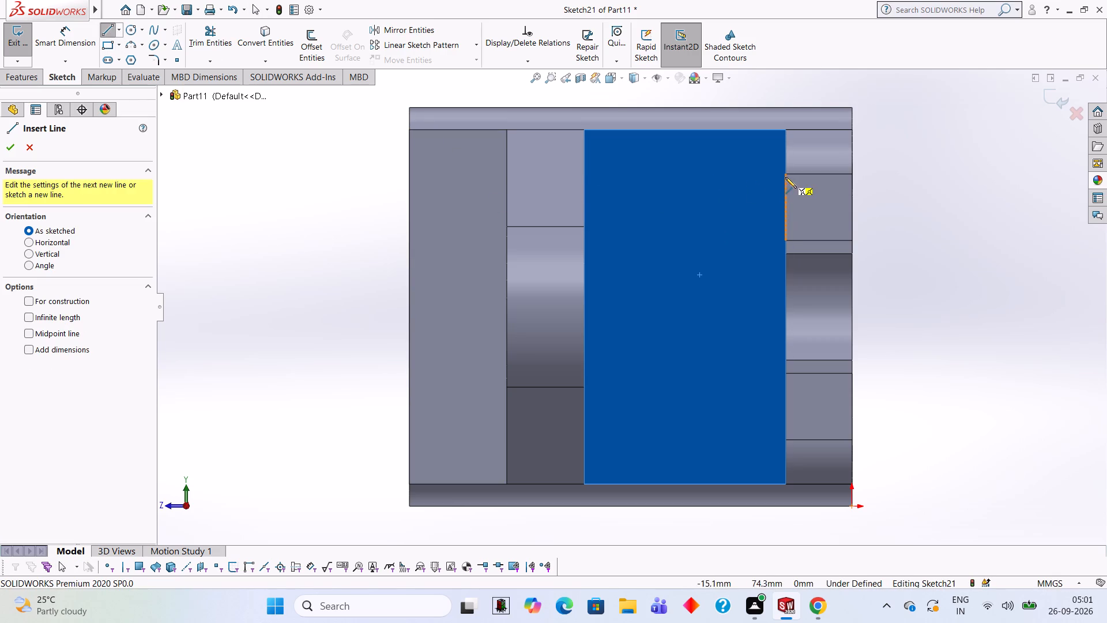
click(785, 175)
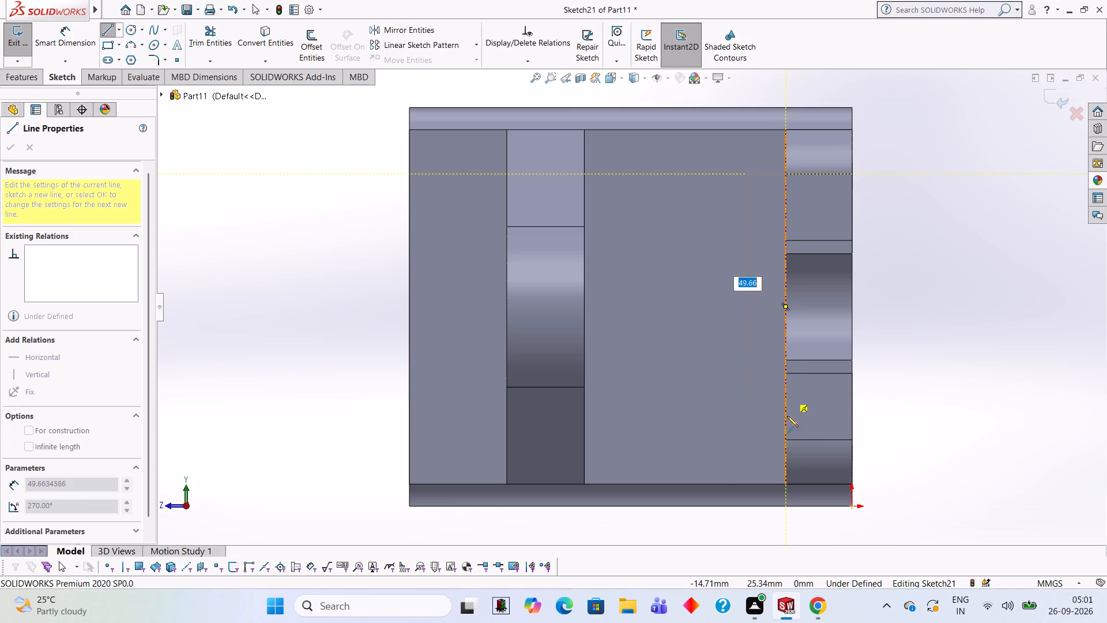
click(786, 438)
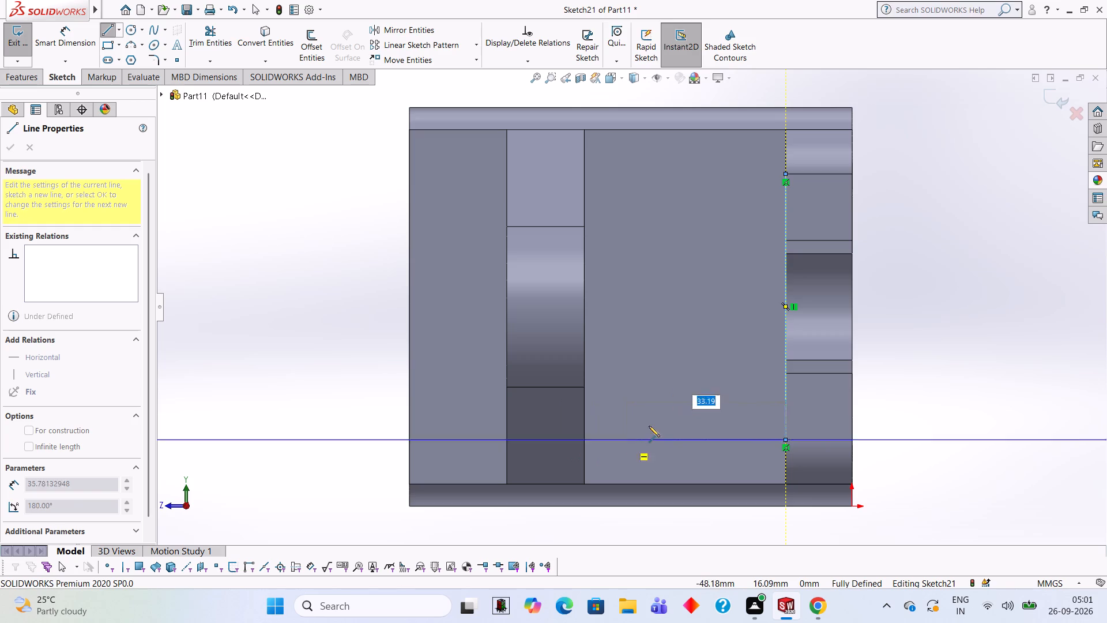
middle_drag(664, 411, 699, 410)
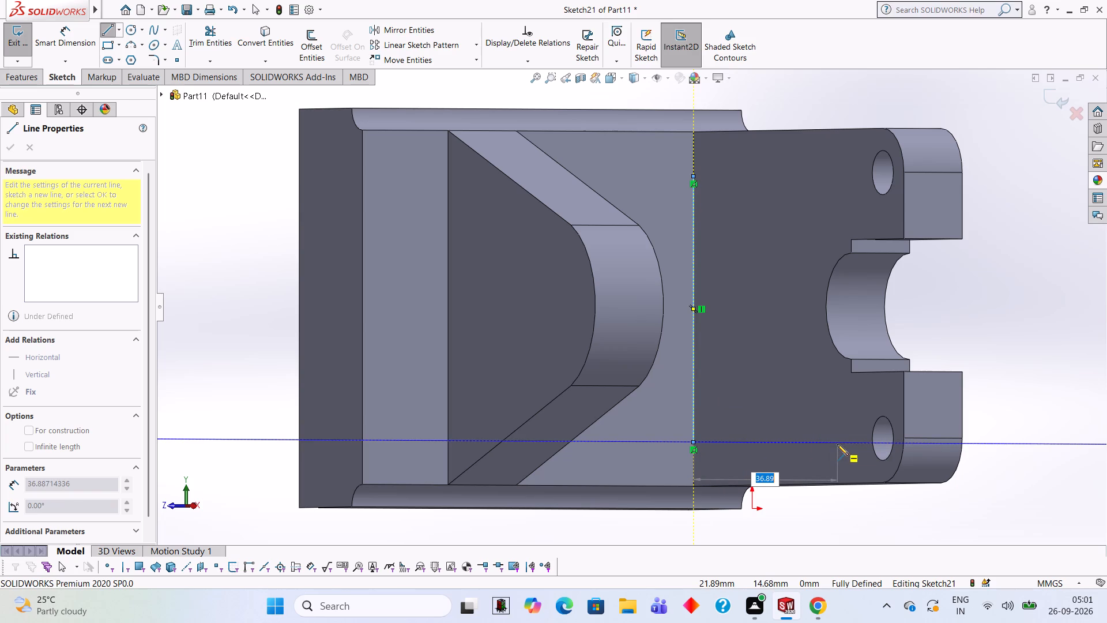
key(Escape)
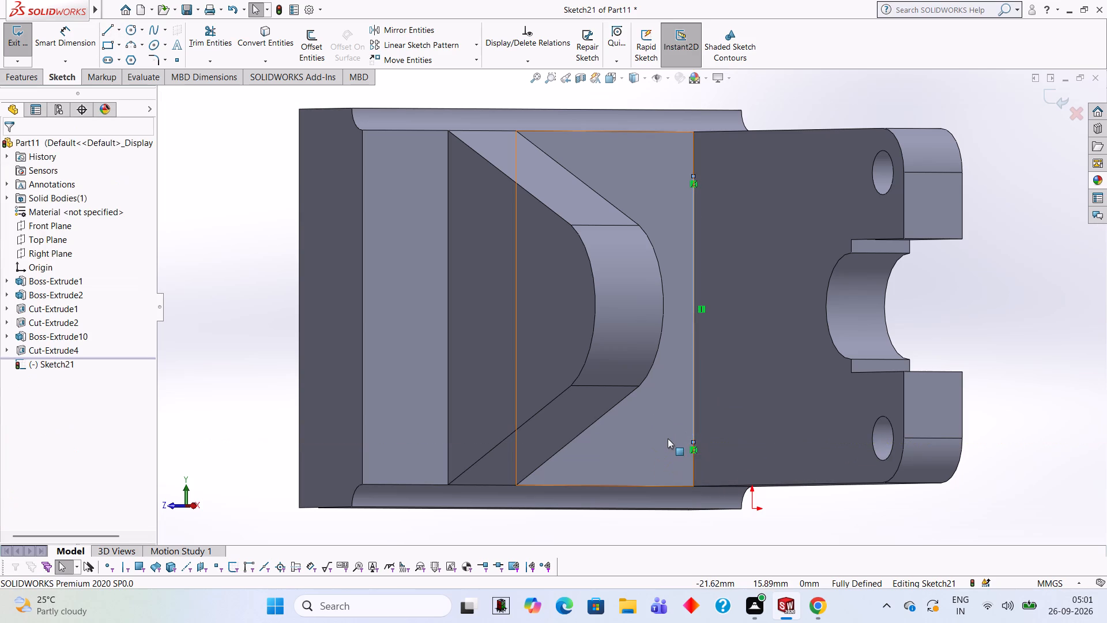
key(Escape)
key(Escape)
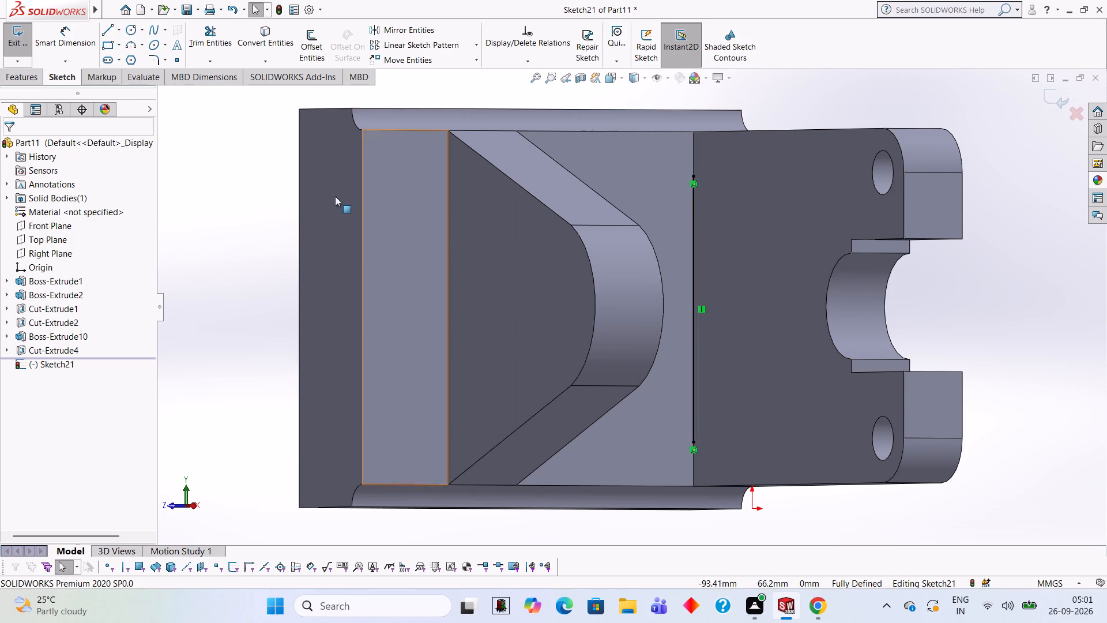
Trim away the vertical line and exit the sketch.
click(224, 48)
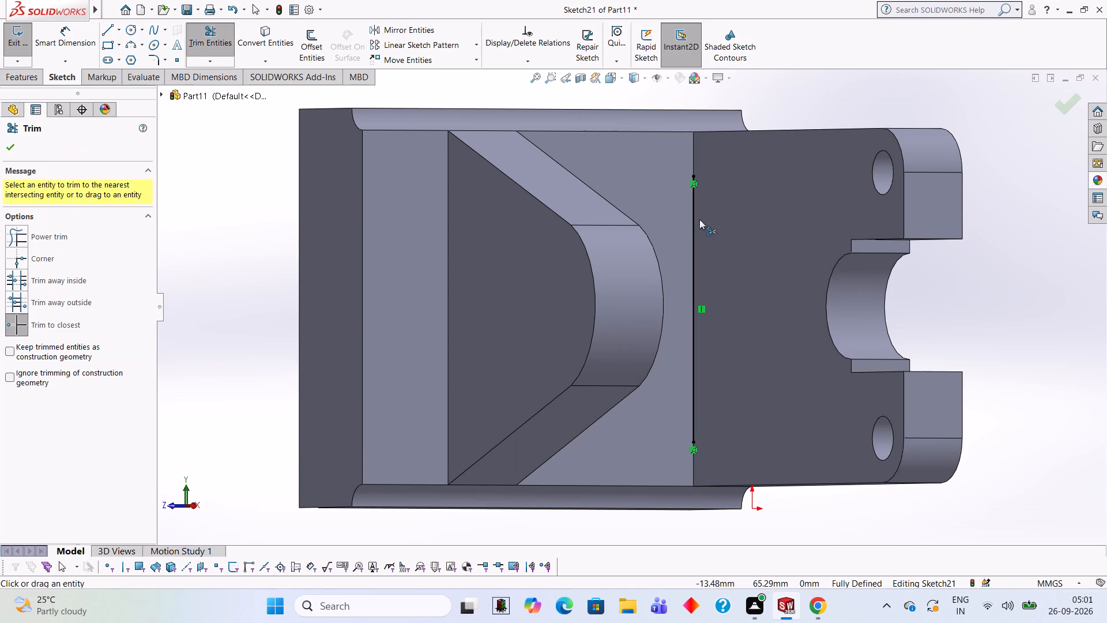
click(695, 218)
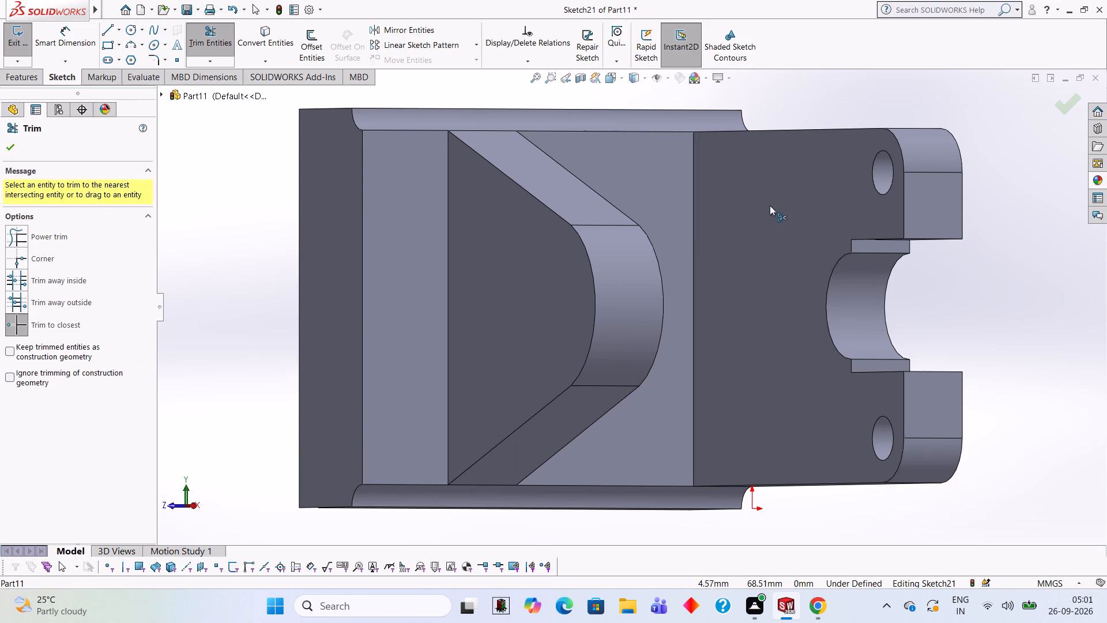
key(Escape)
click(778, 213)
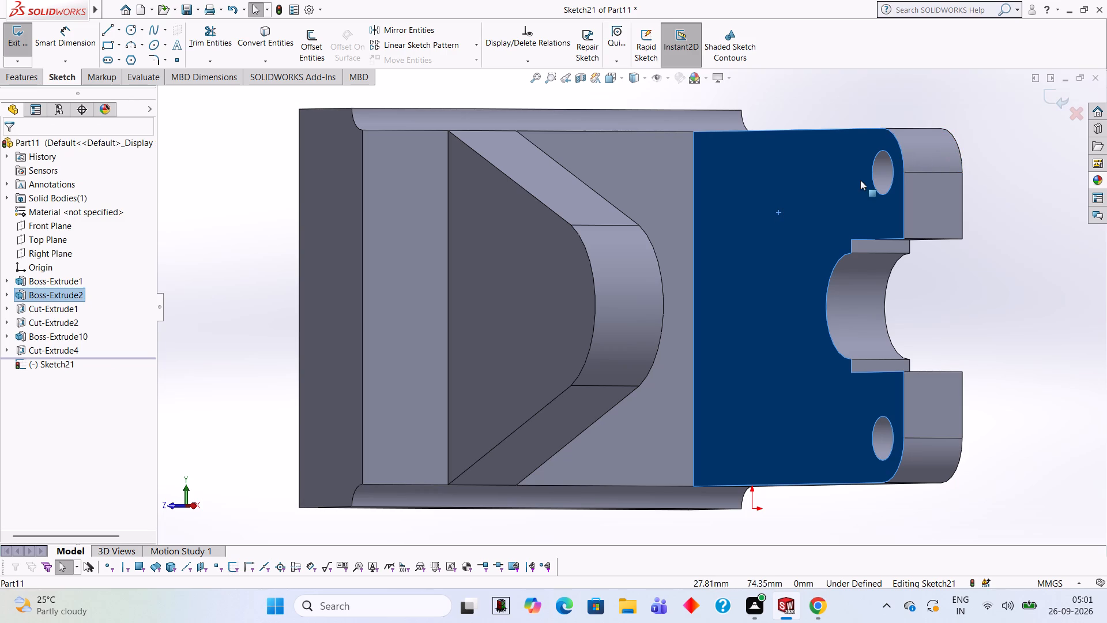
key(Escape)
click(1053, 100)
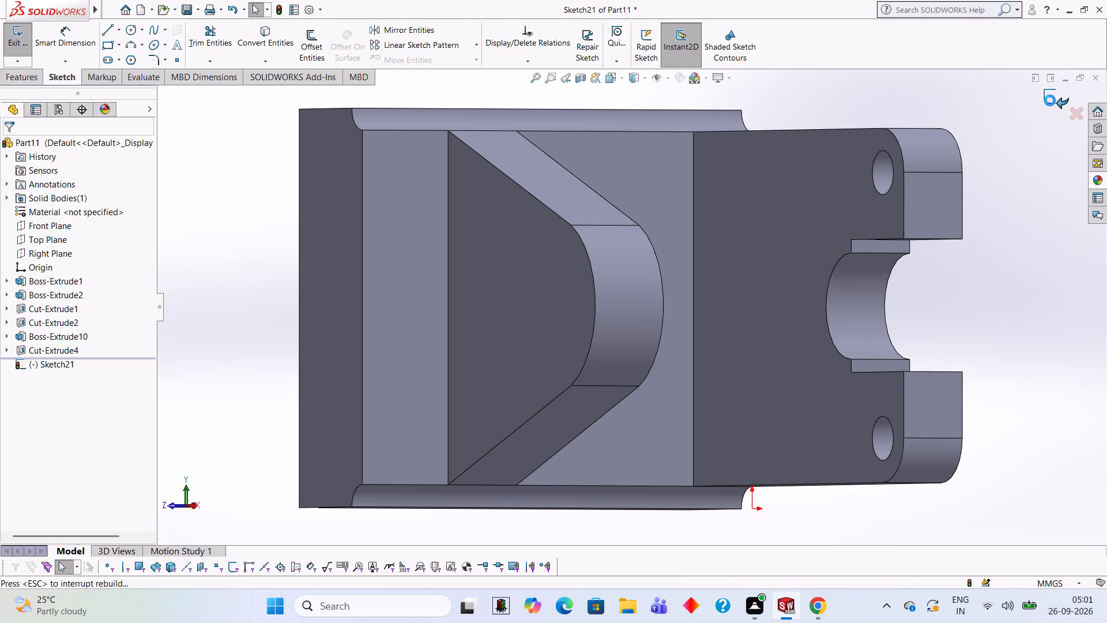
Start a sketch on the plate's face beside the tapered block and draw a 40 mm horizontal line from the base edge's midpoint.
click(792, 205)
click(841, 178)
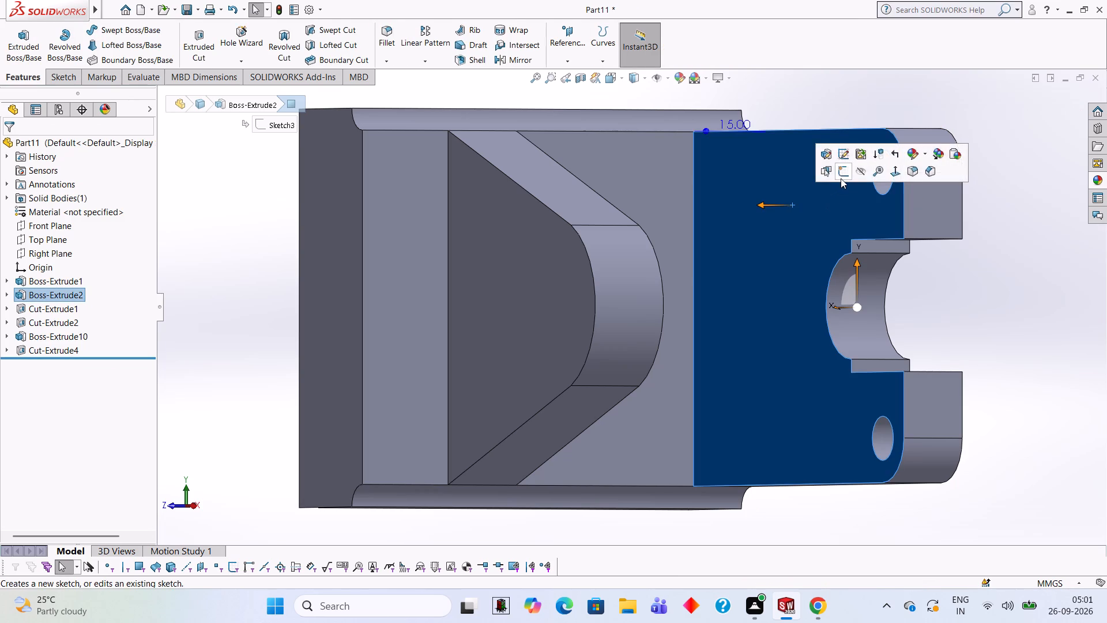
key(ctrl+8)
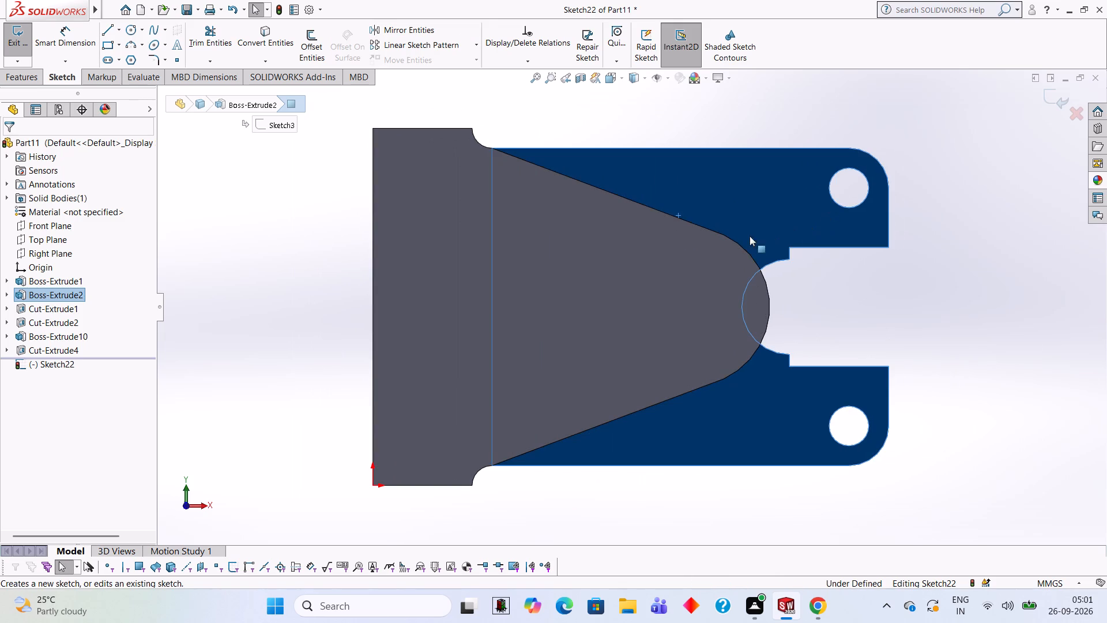
click(103, 28)
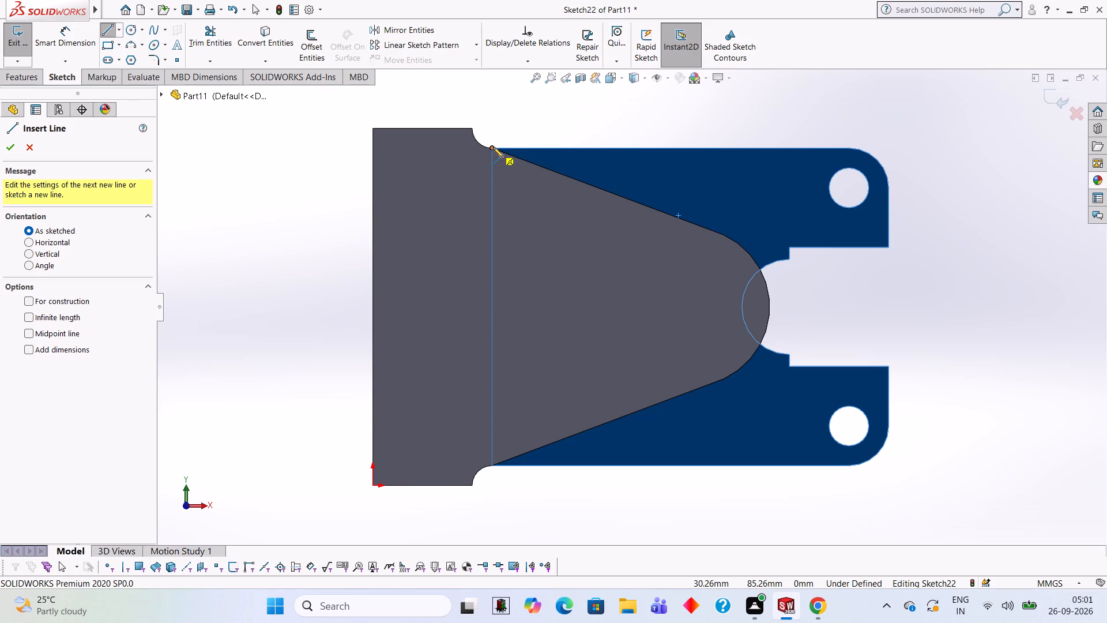
click(493, 147)
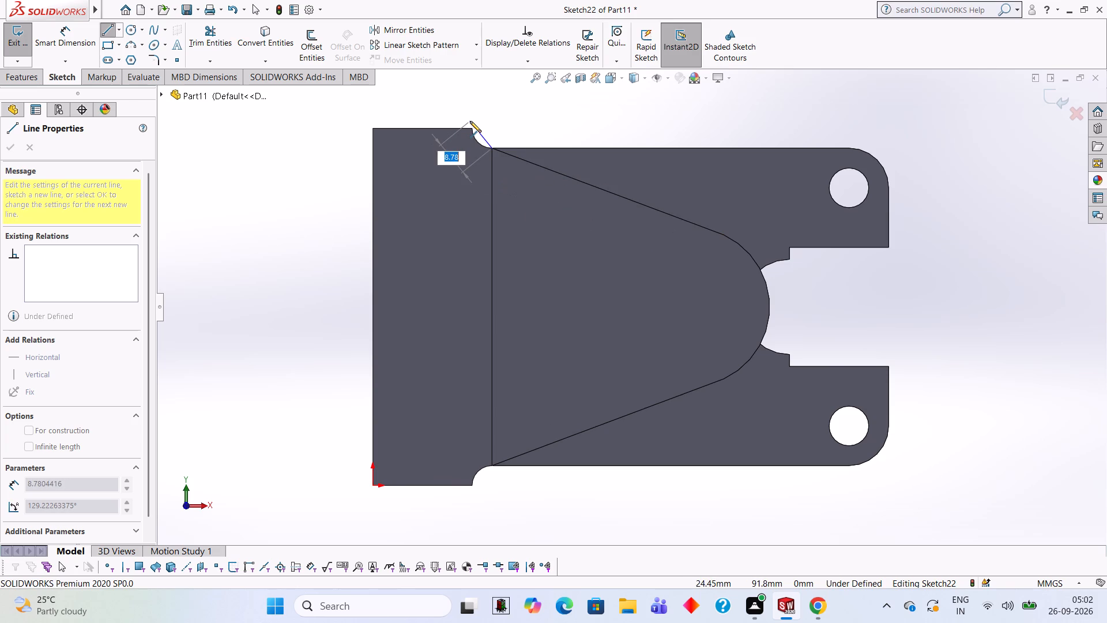
key(Escape)
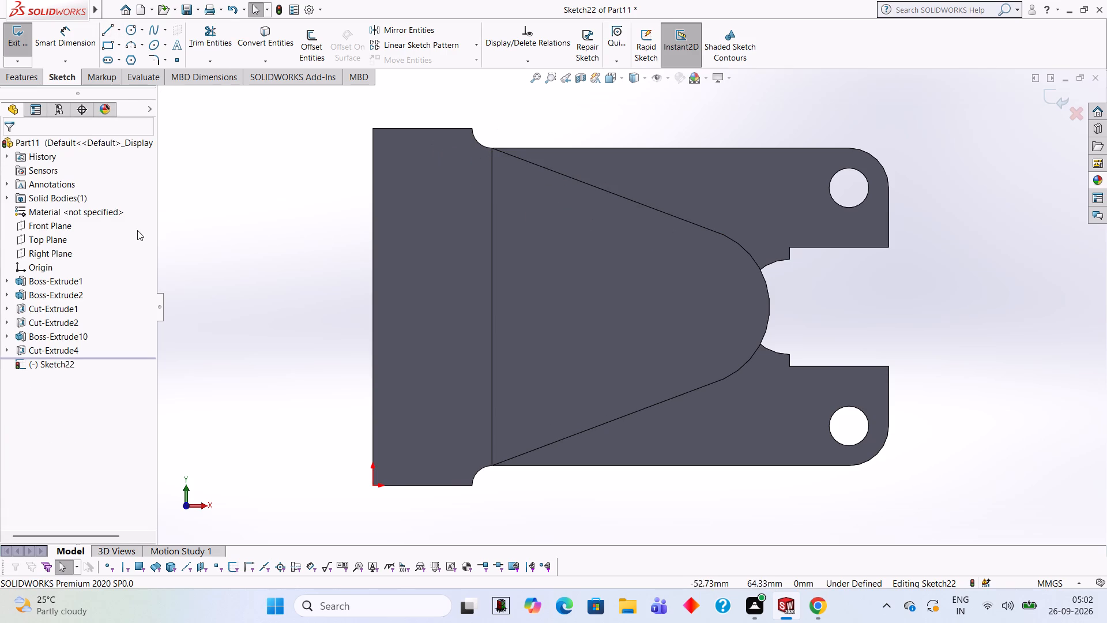
click(110, 28)
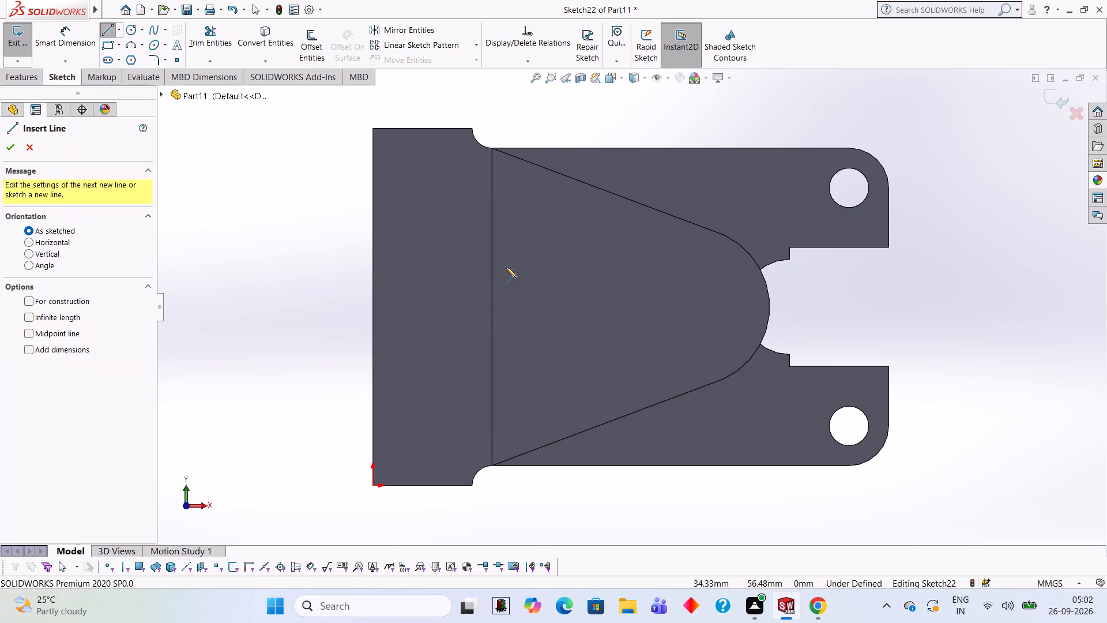
click(490, 306)
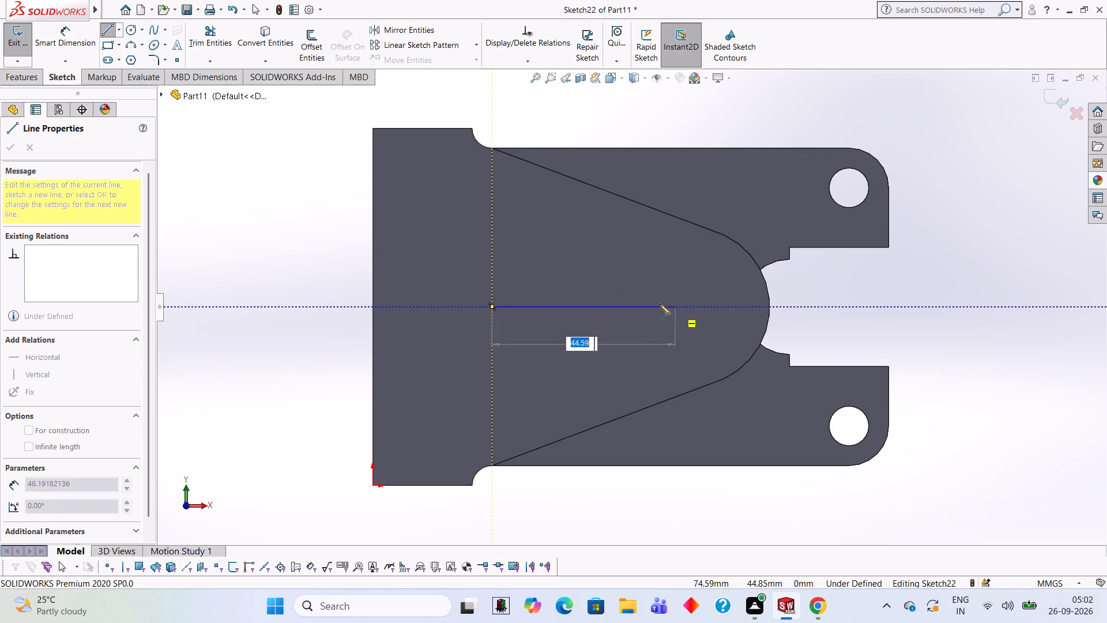
text(40)
key(Return)
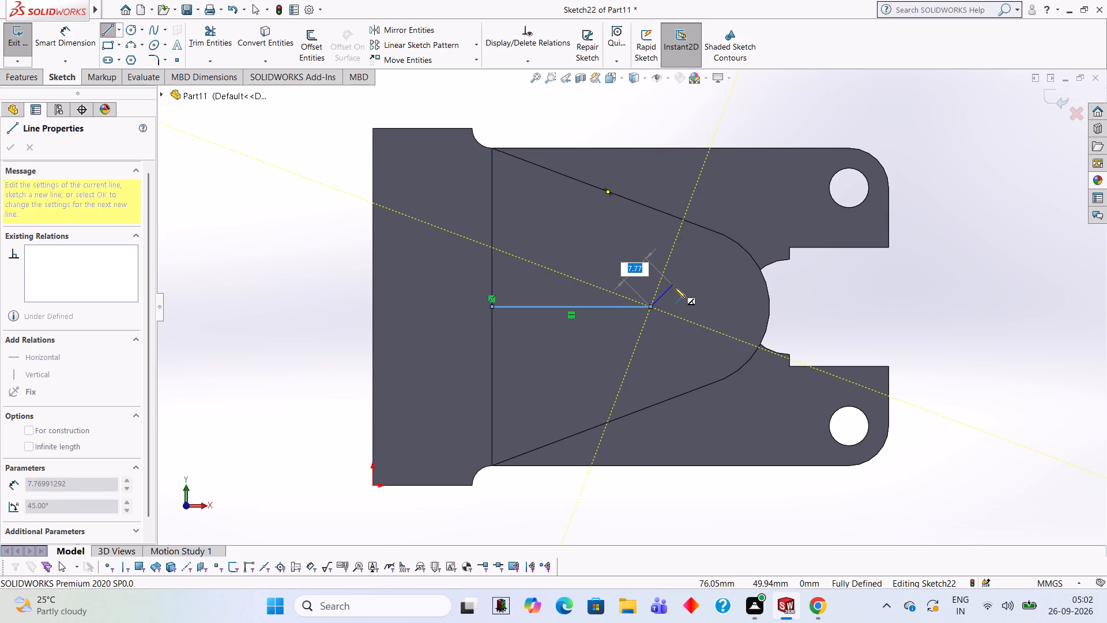
key(Escape)
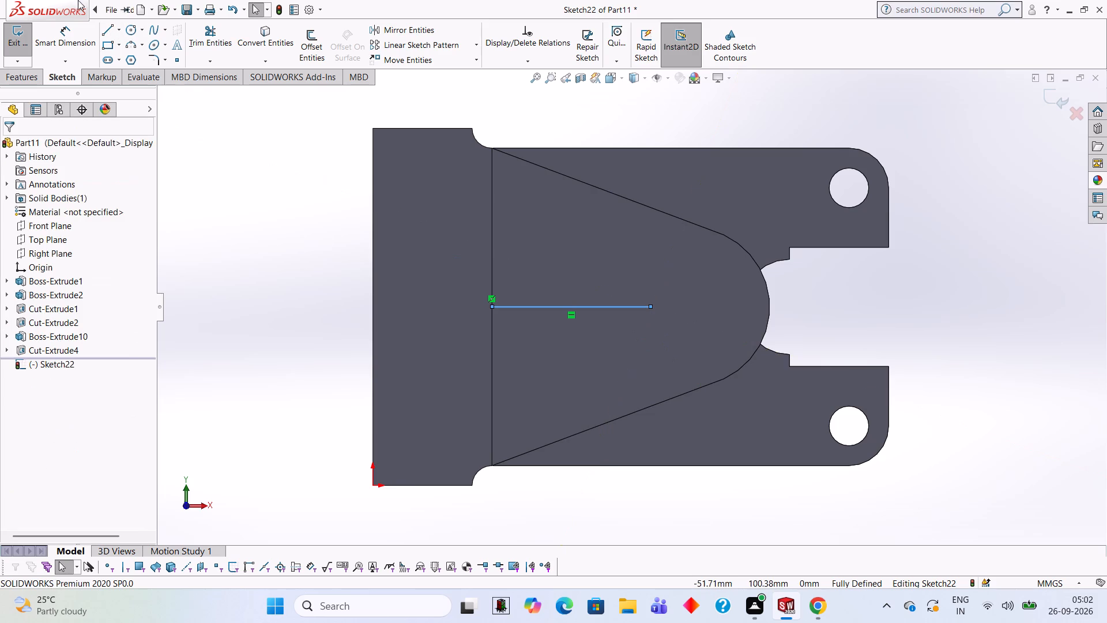
Add a collinear 5 mm horizontal line at the free end of the 40 mm line.
click(103, 33)
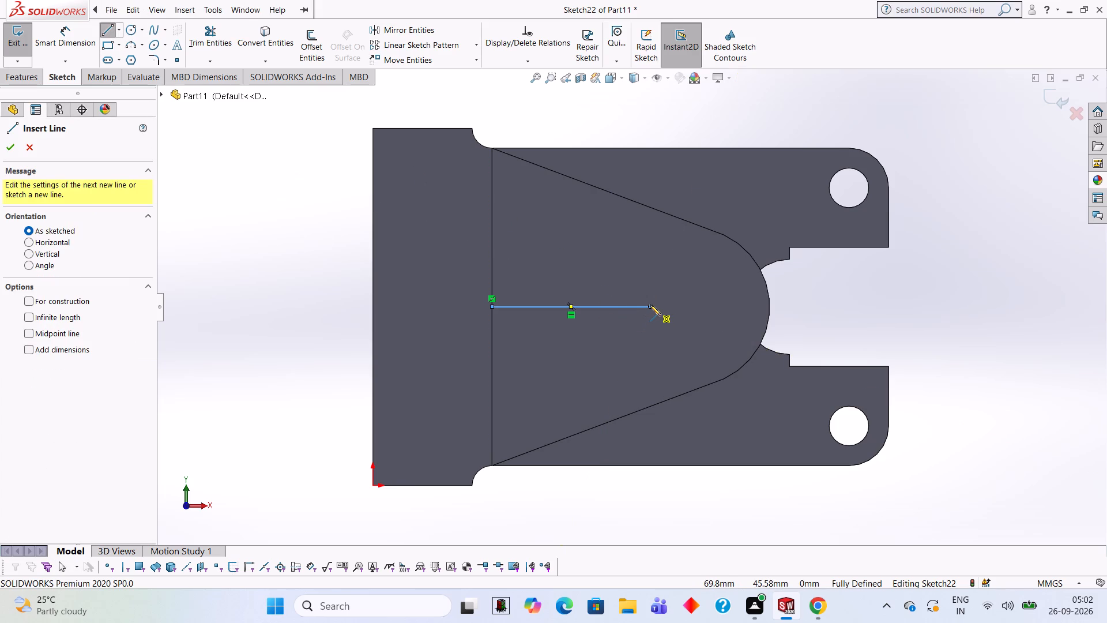
click(650, 305)
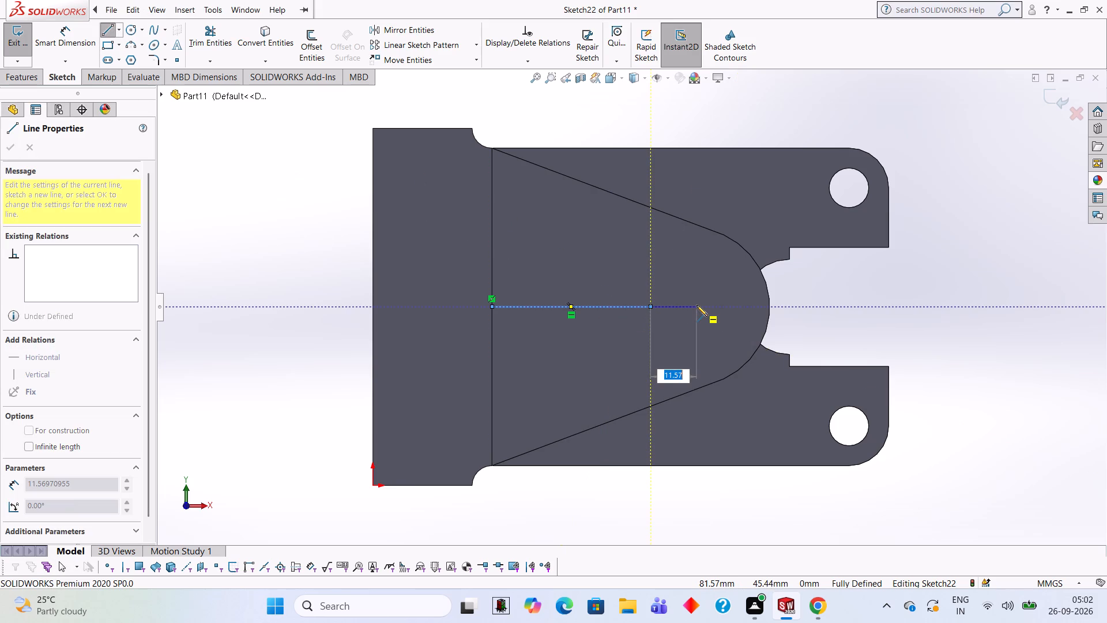
key(5)
key(Return)
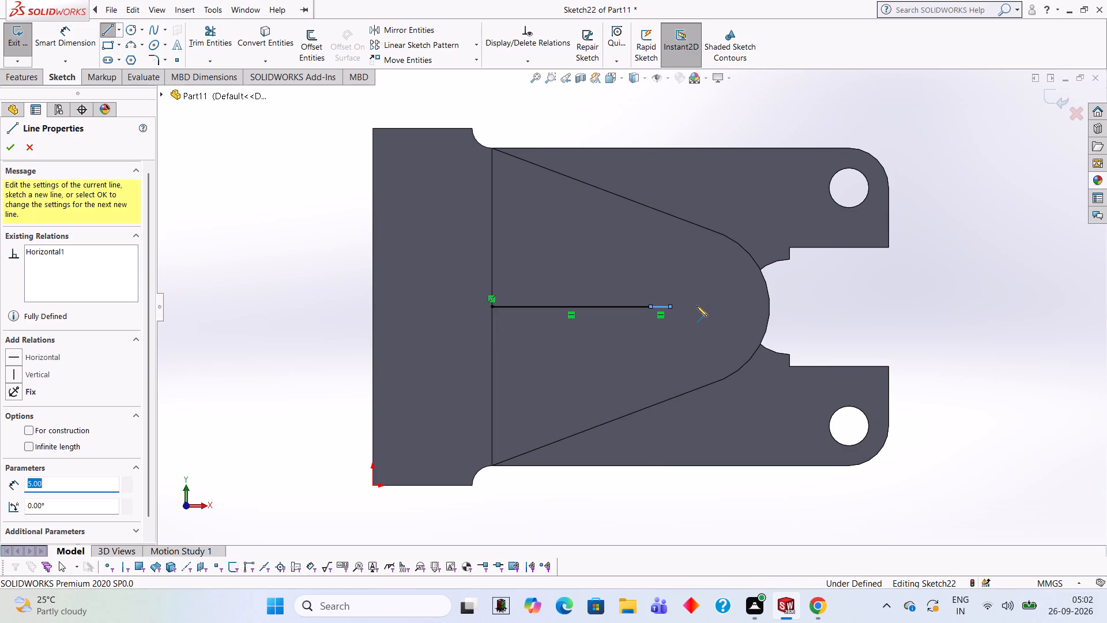
Draw a vertical line about 46 mm long between the slanted edges, a line along the lower slanted edge, and a line along the base edge.
click(670, 213)
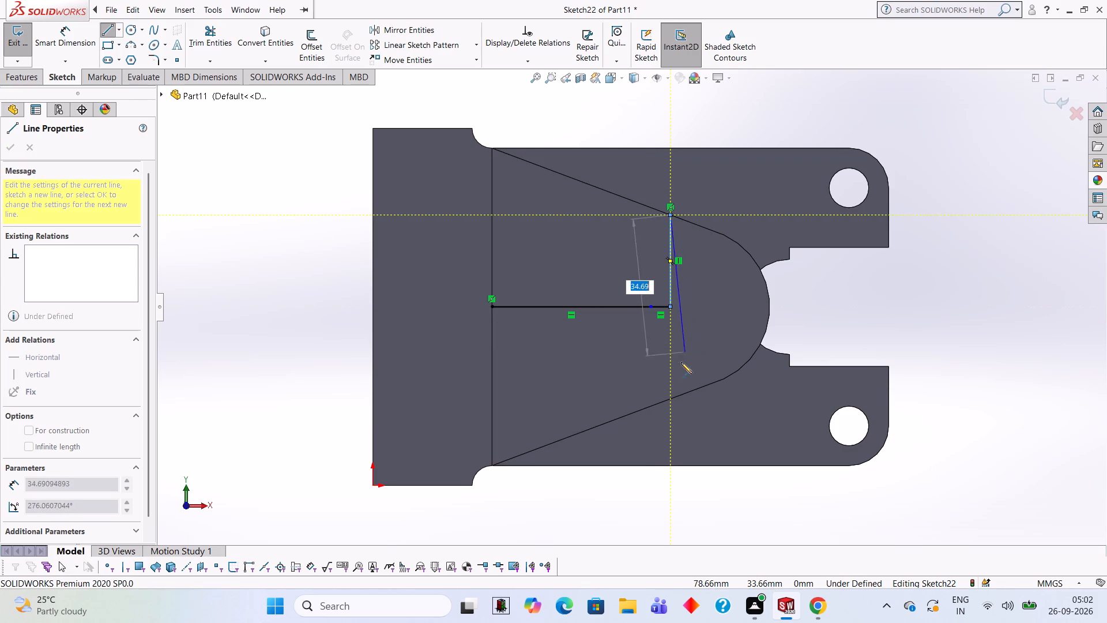
click(670, 400)
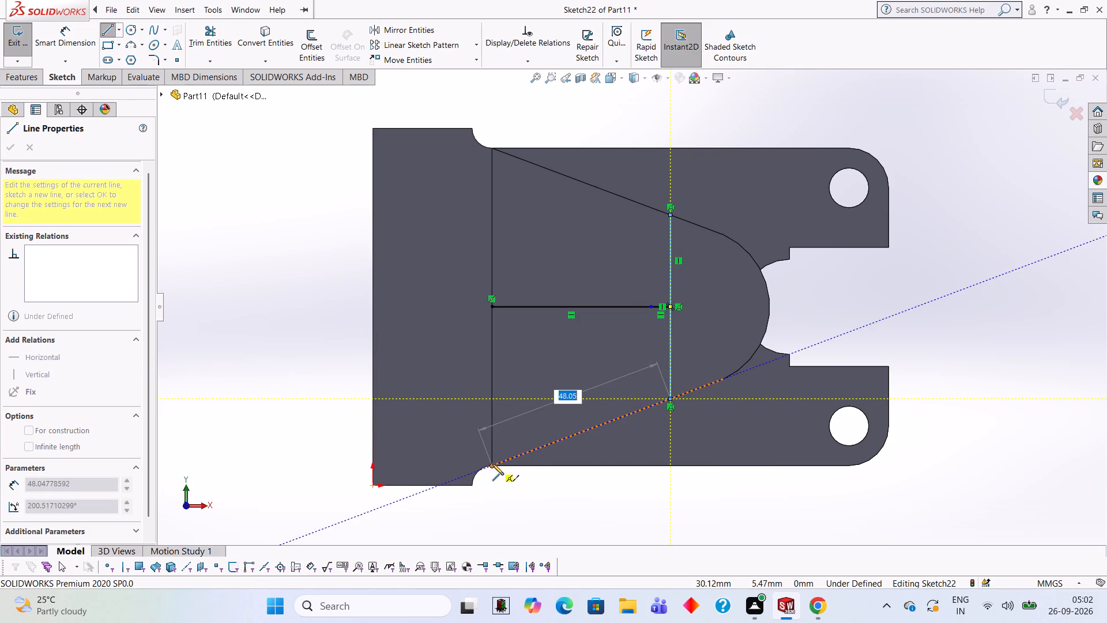
click(492, 464)
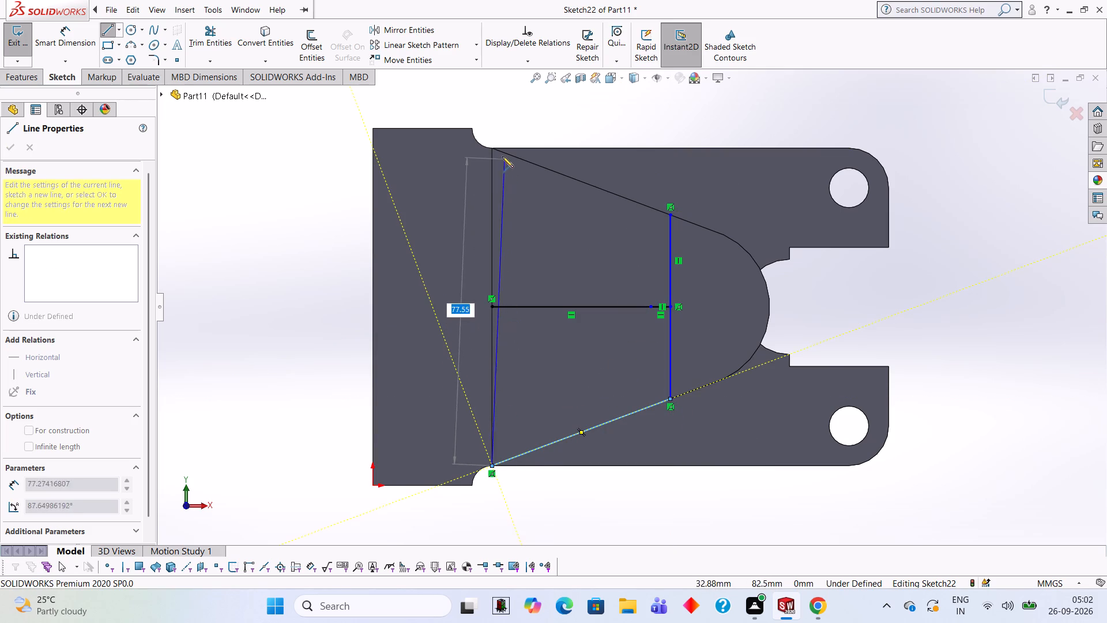
click(491, 149)
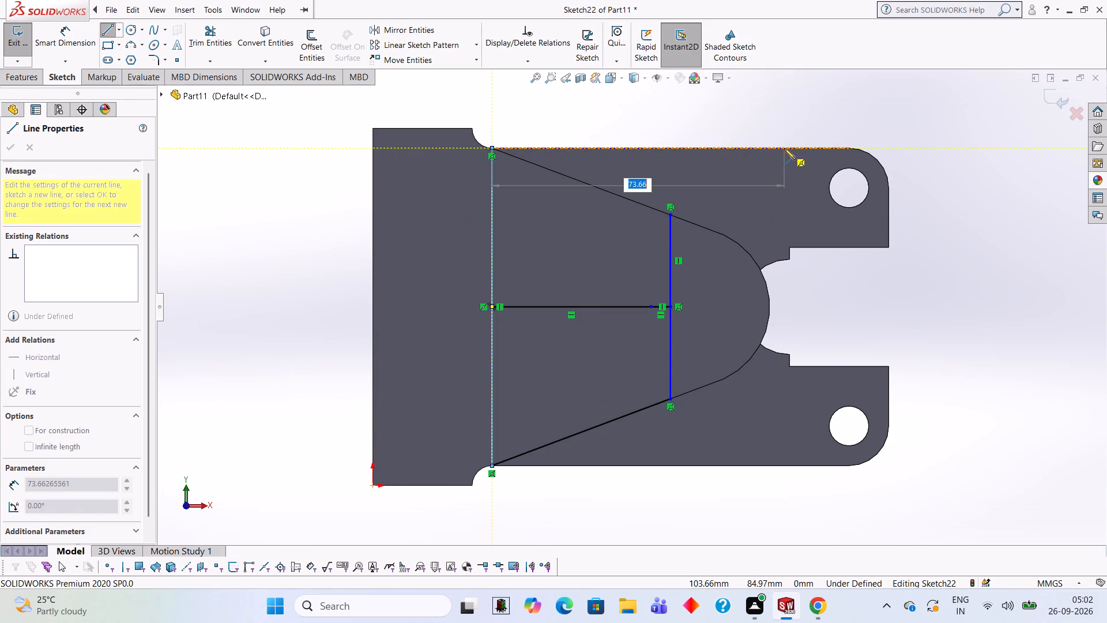
key(Escape)
Close the tapered profile with a line about 48 mm long from the base edge's upper corner to the vertical line's upper end.
middle_drag(899, 144, 837, 148)
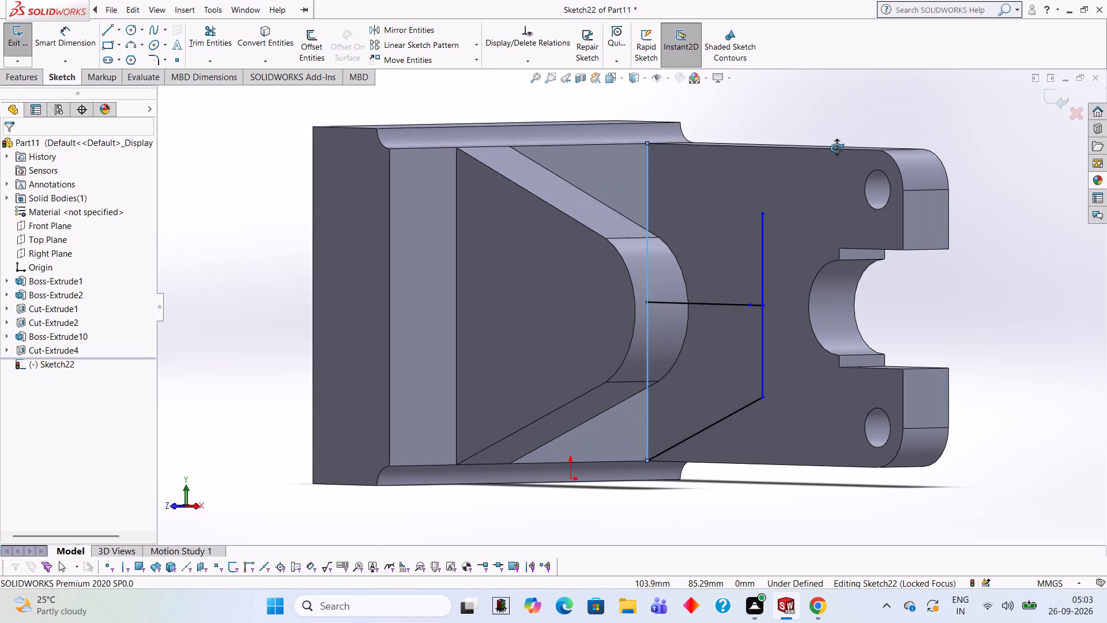
middle_drag(837, 148, 837, 149)
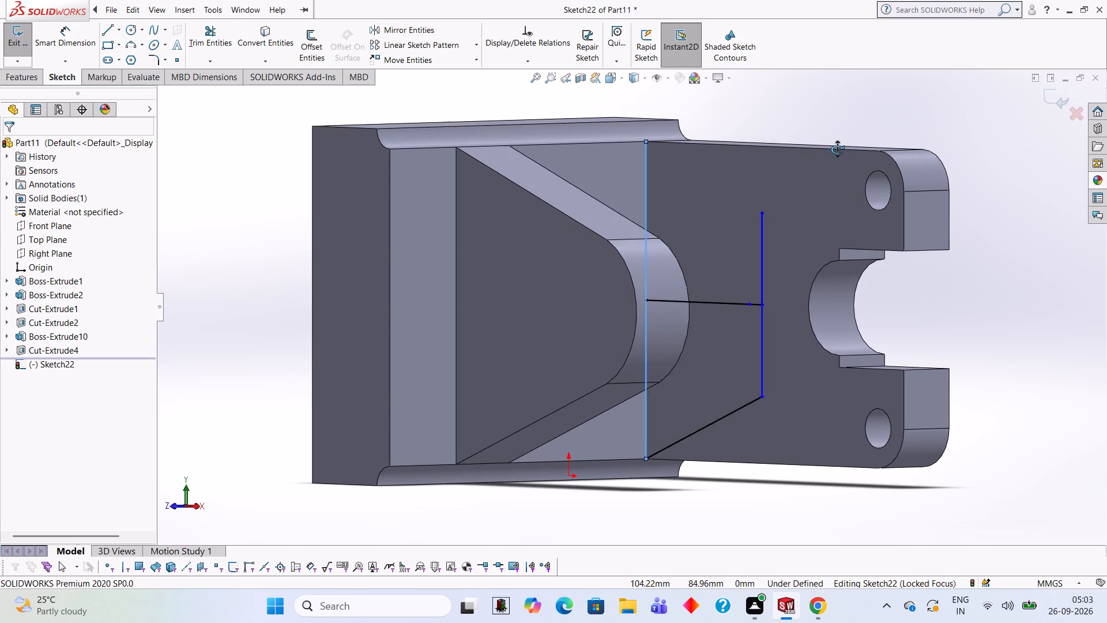
middle_drag(837, 149, 898, 141)
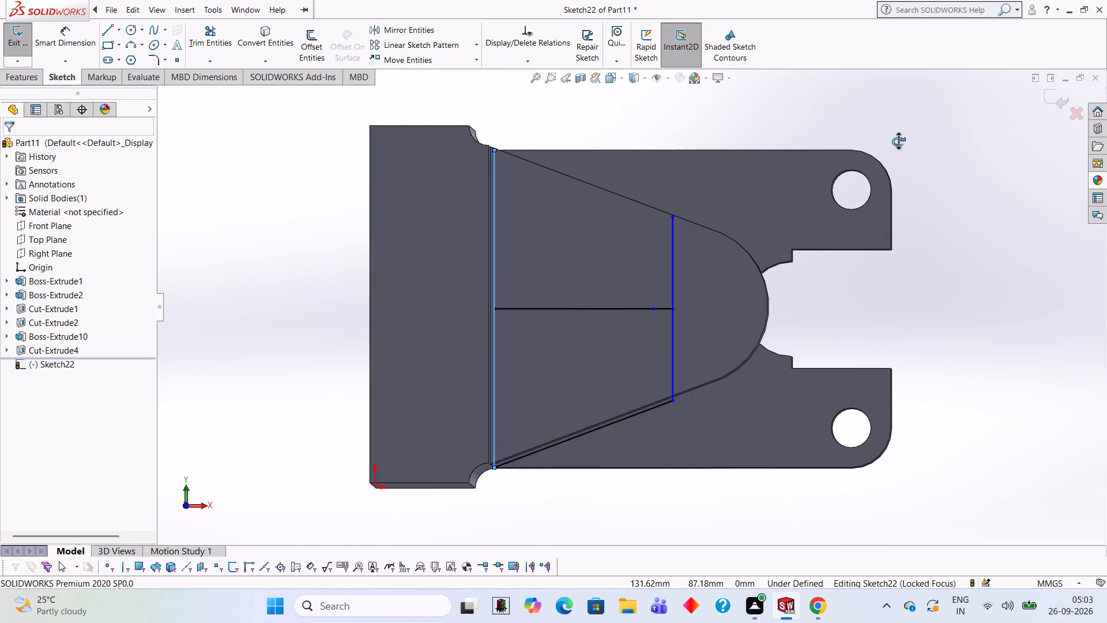
middle_drag(898, 141, 902, 152)
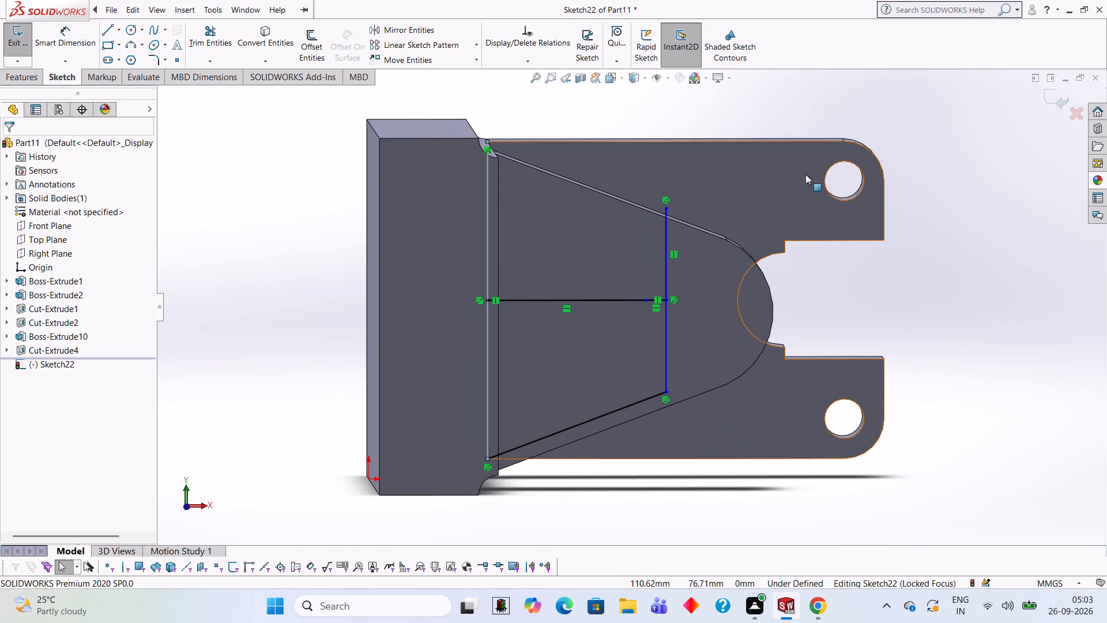
middle_click(896, 110)
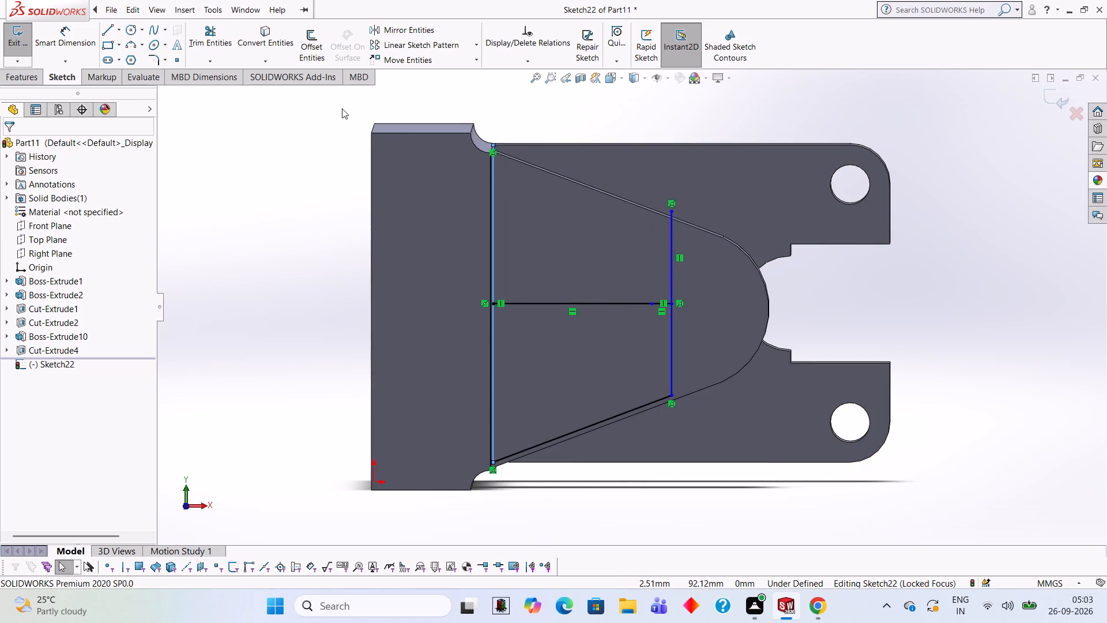
click(109, 25)
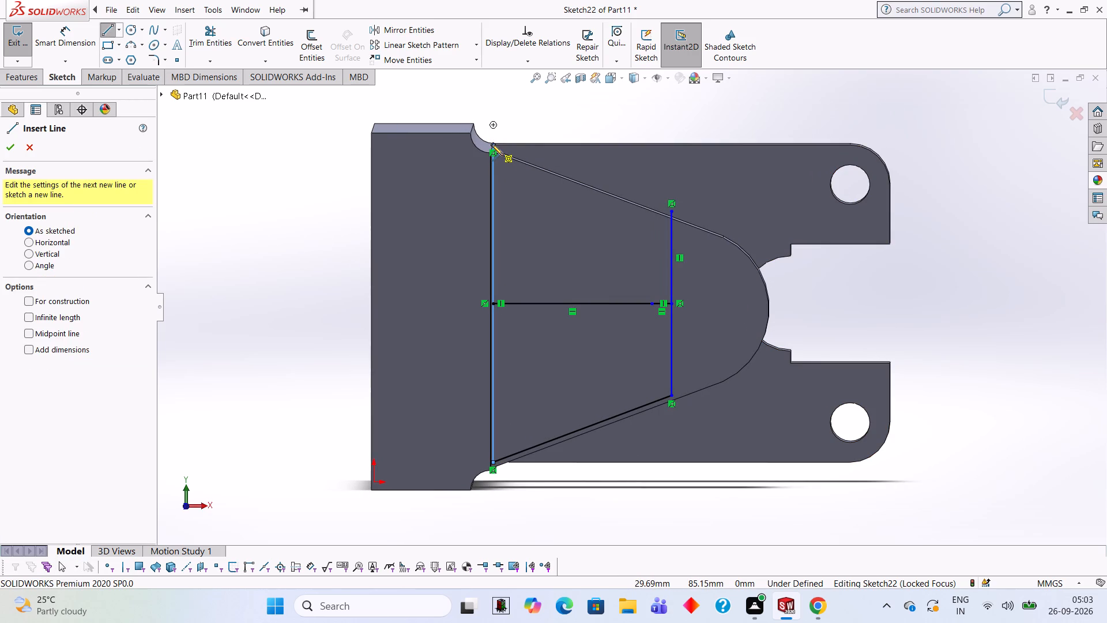
click(492, 144)
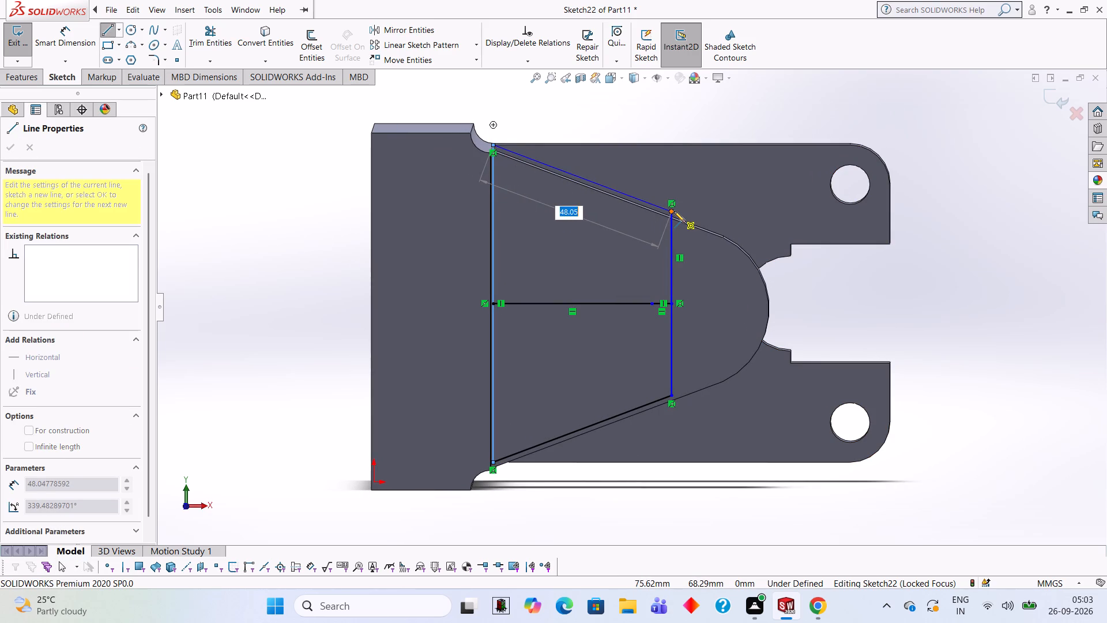
click(673, 211)
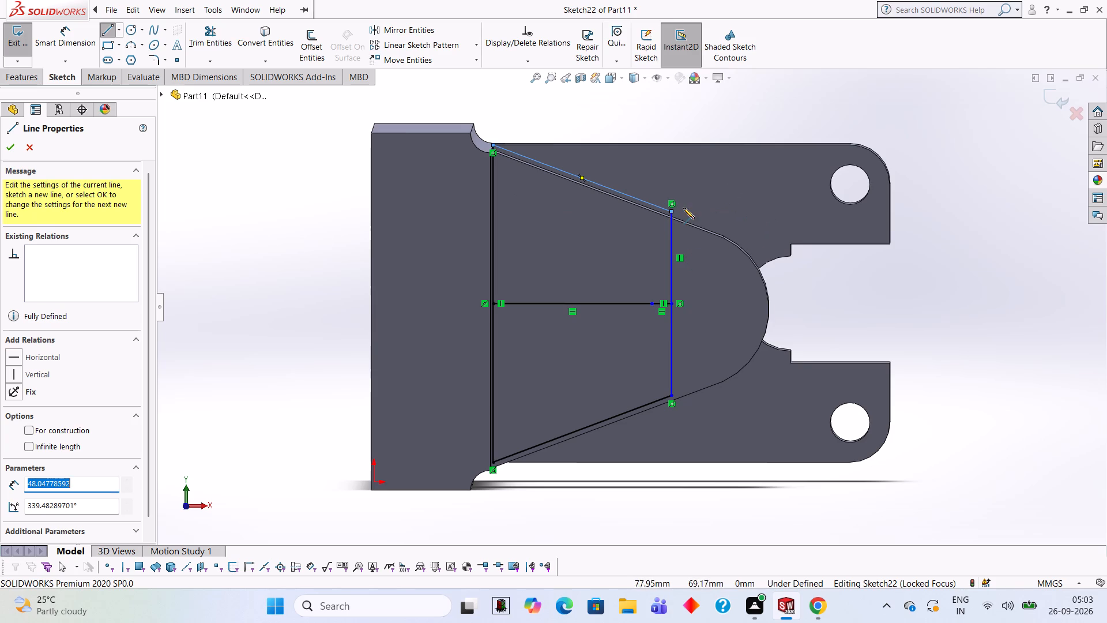
key(Escape)
Trim away the 40 mm and 5 mm horizontal lines inside the tapered profile.
click(219, 29)
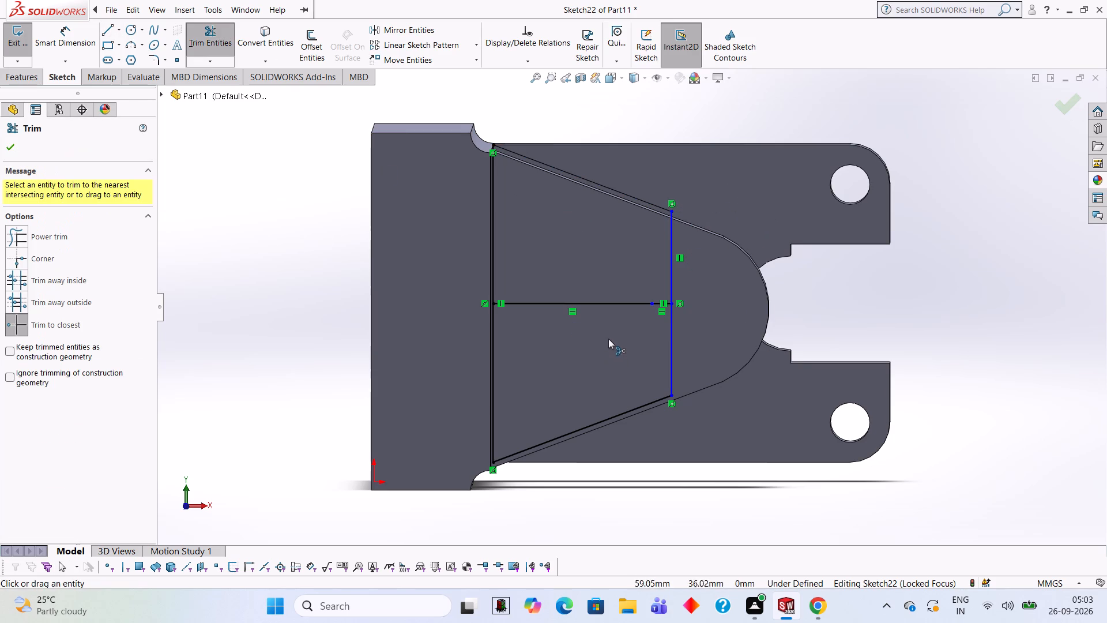
click(611, 306)
middle_drag(597, 215, 575, 216)
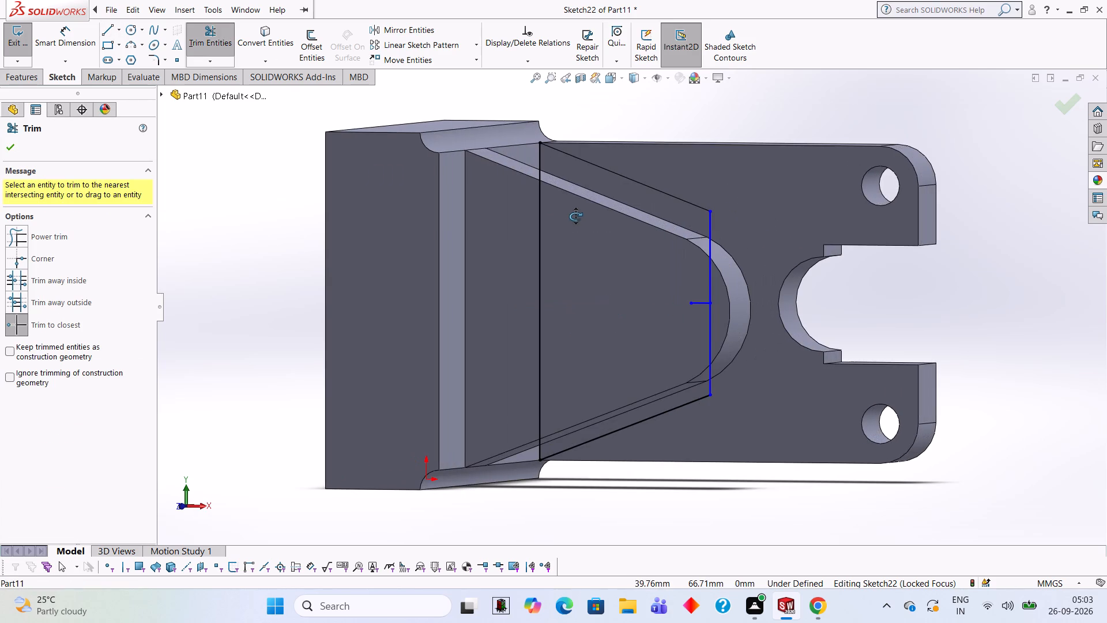
middle_drag(575, 216, 582, 219)
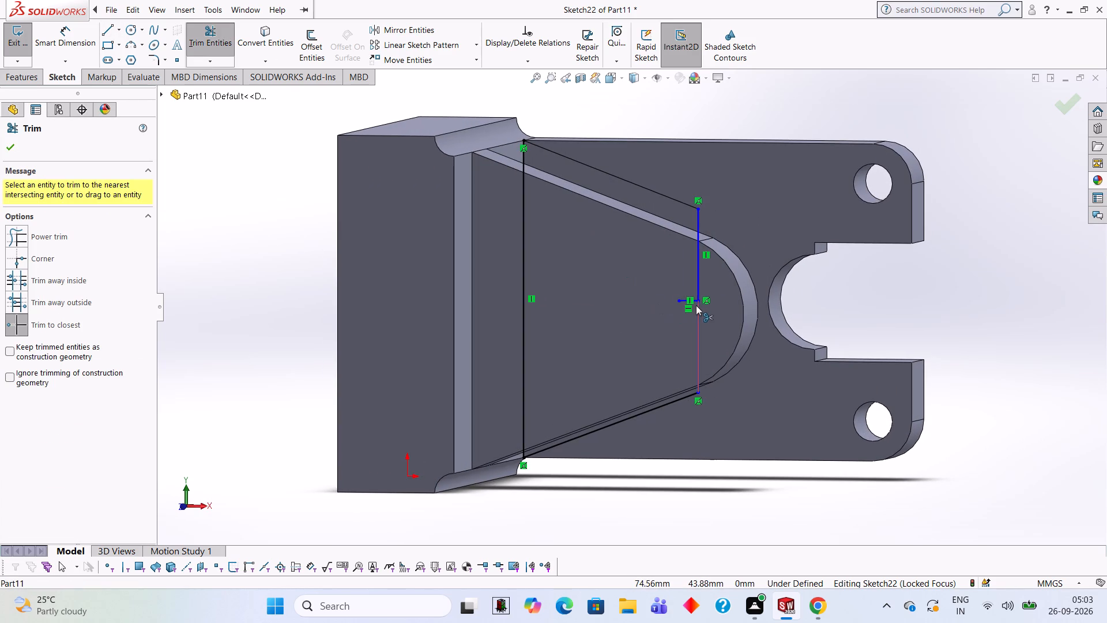
click(685, 298)
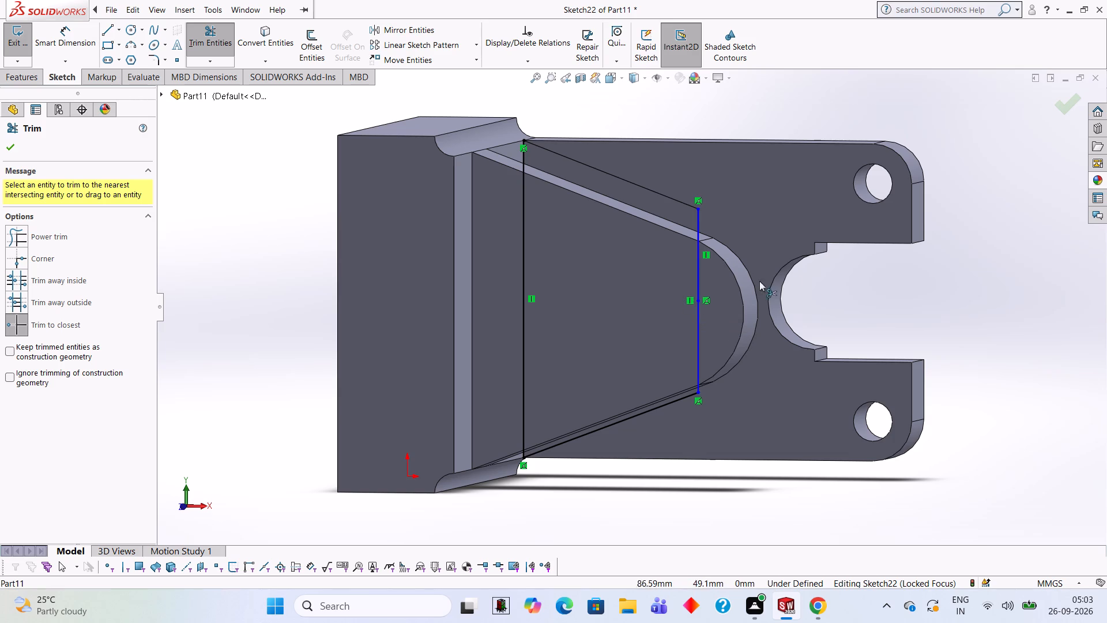
Boss-extrude the tapered region blind to a depth of 45 mm toward the round-nosed block, merging the result.
middle_drag(805, 125, 716, 115)
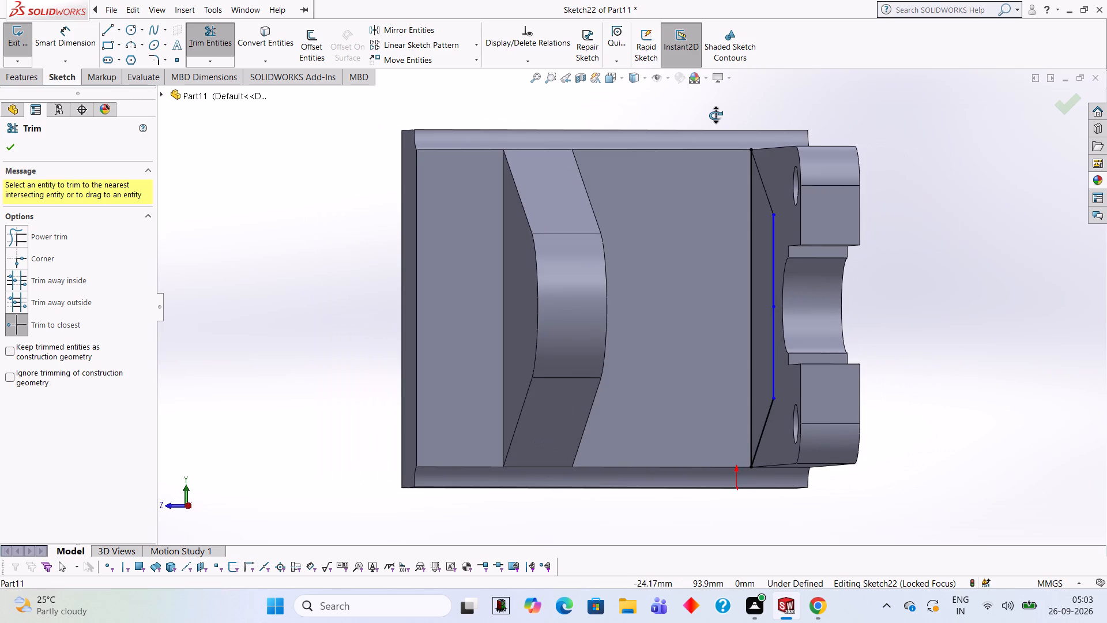
middle_drag(716, 115, 705, 119)
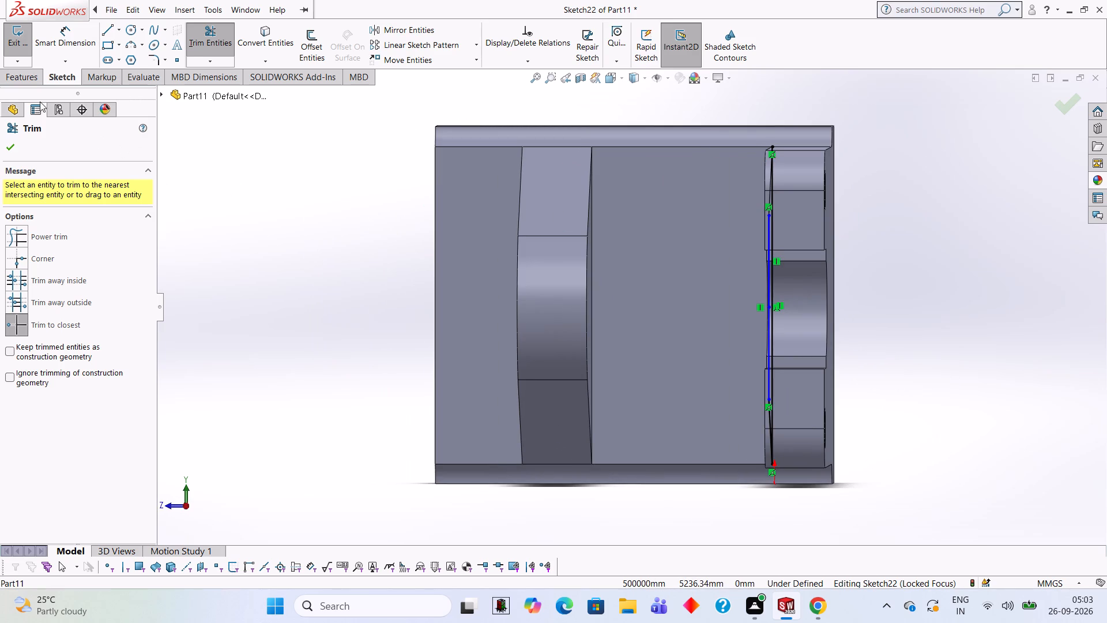
click(28, 80)
click(31, 40)
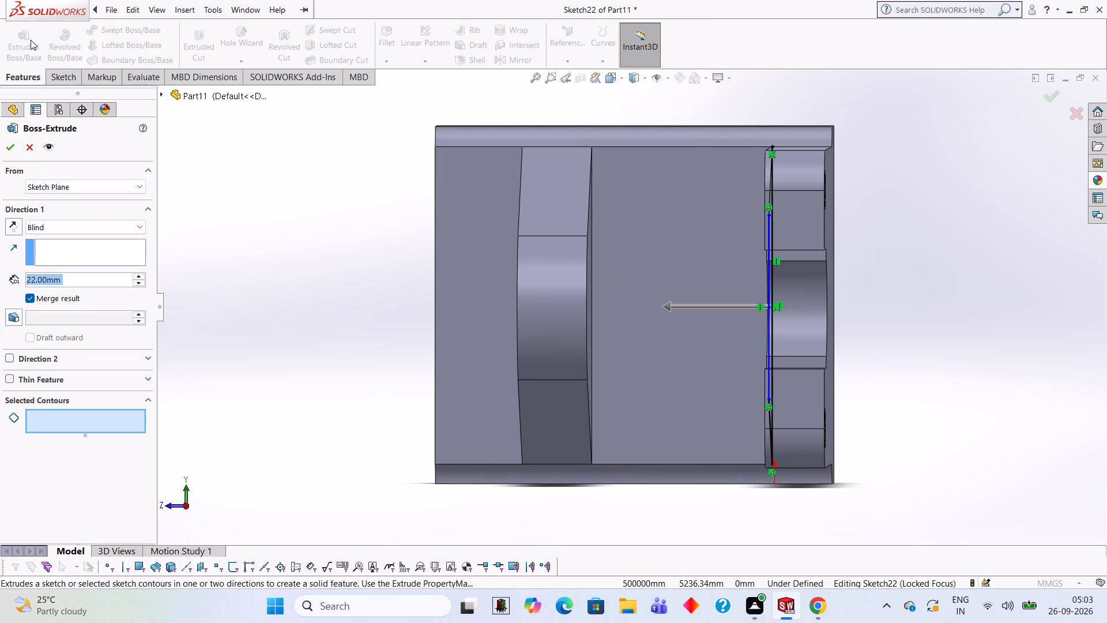
middle_drag(689, 243, 705, 241)
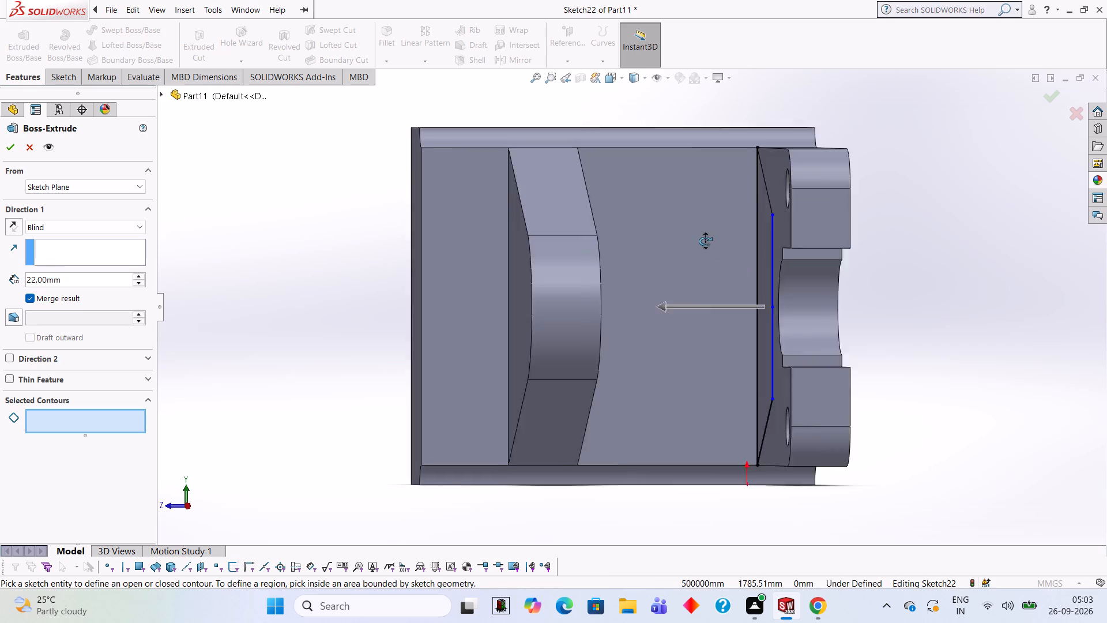
middle_drag(705, 241, 729, 243)
click(750, 236)
middle_drag(756, 132, 725, 115)
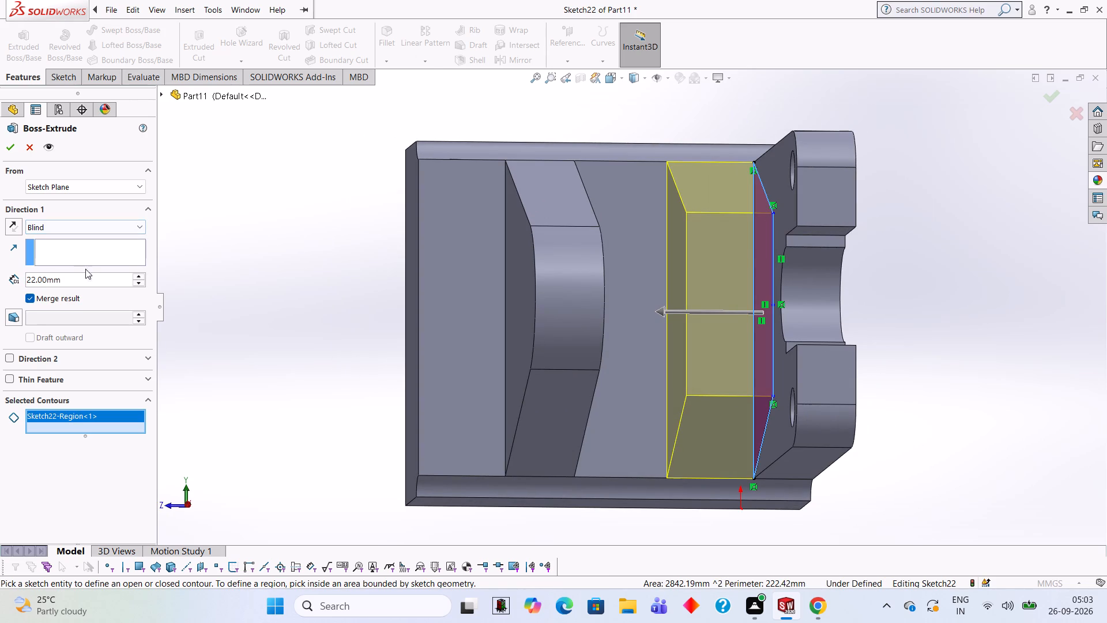
click(93, 287)
click(93, 279)
key(BackSpace)
key(BackSpace)
key(BackSpace)
key(BackSpace)
key(BackSpace)
key(BackSpace)
key(BackSpace)
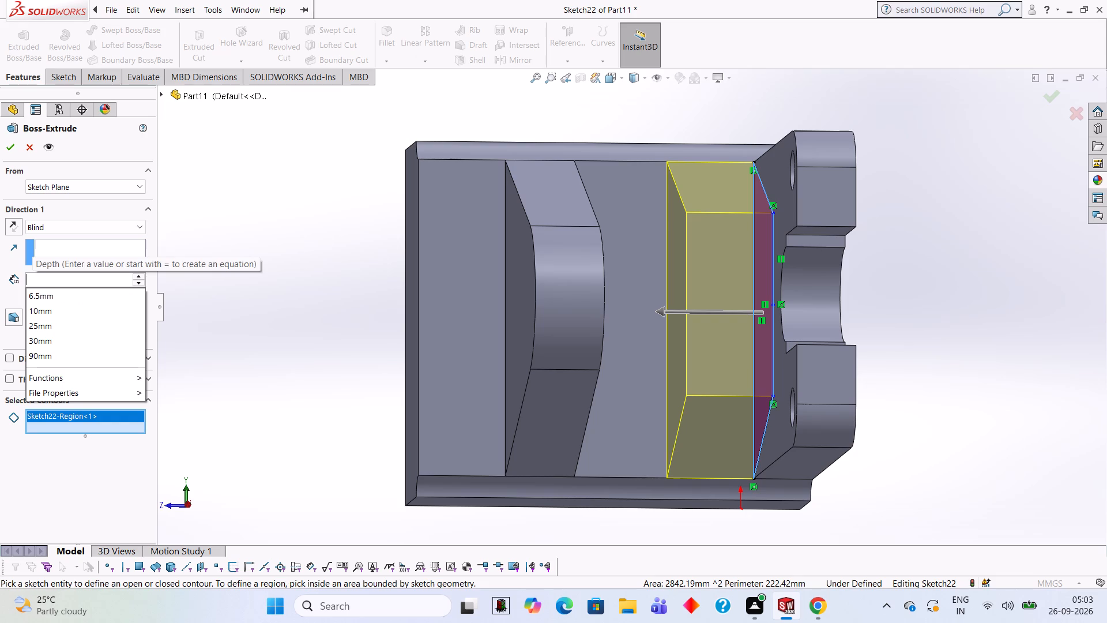
text(40)
key(Return)
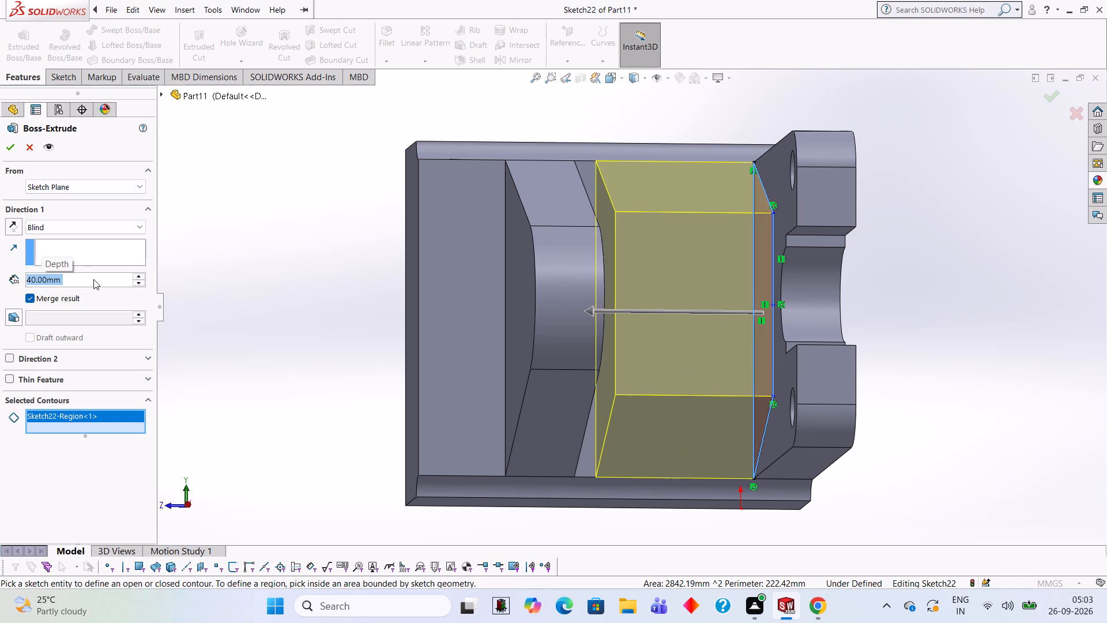
text(45)
key(Return)
middle_drag(651, 106, 645, 120)
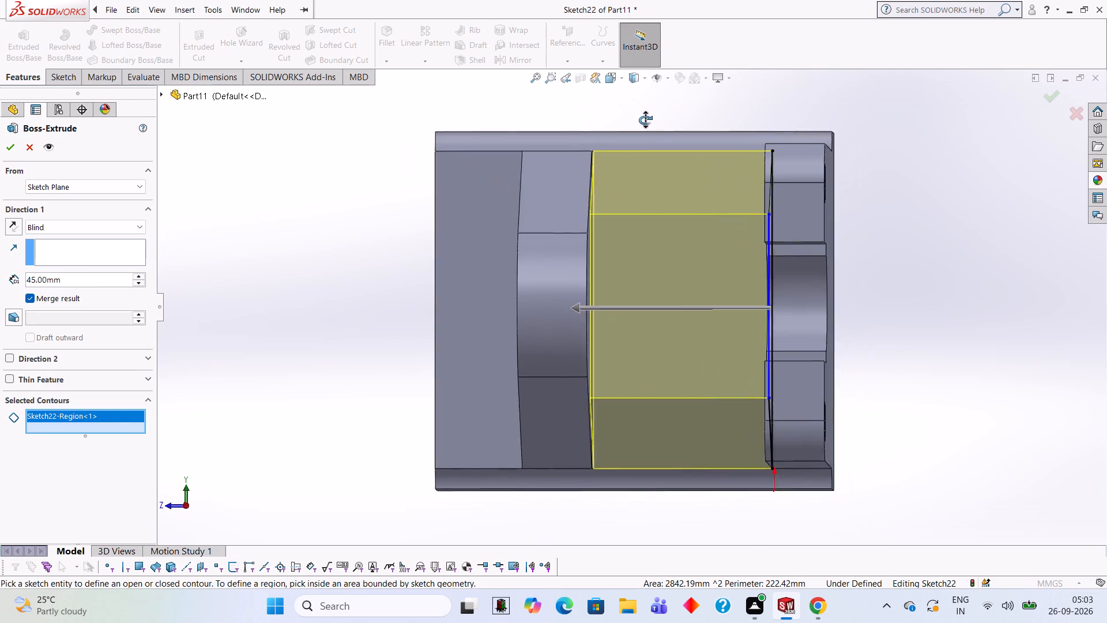
middle_drag(645, 120, 649, 122)
click(12, 145)
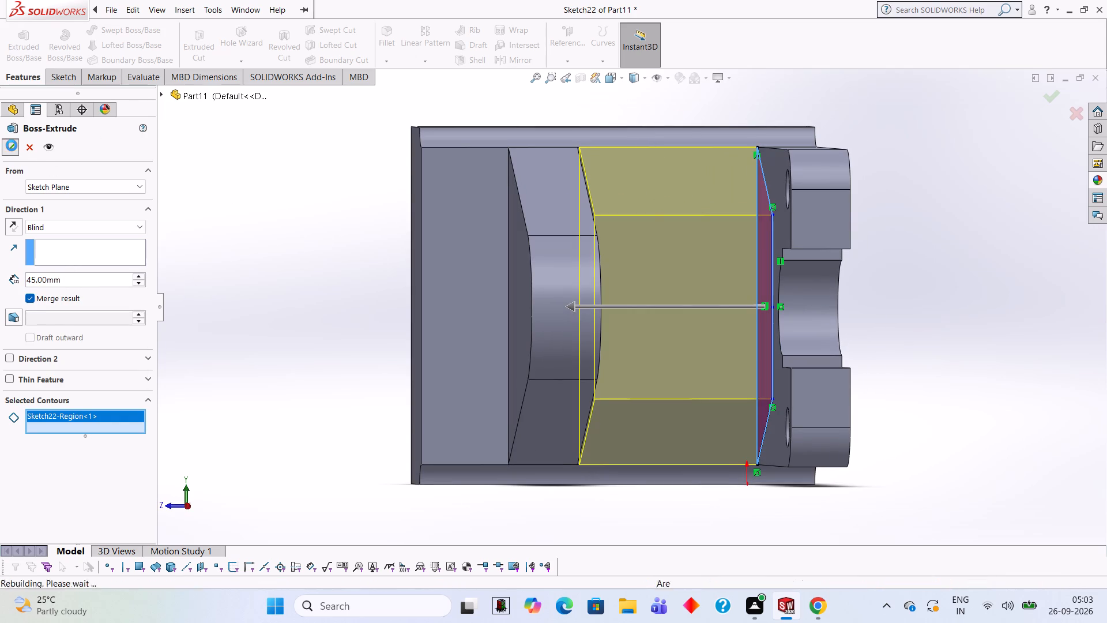
Examine the extruded tapered body and its fit beneath the round-nosed block from several angles.
click(324, 239)
middle_drag(317, 236, 306, 237)
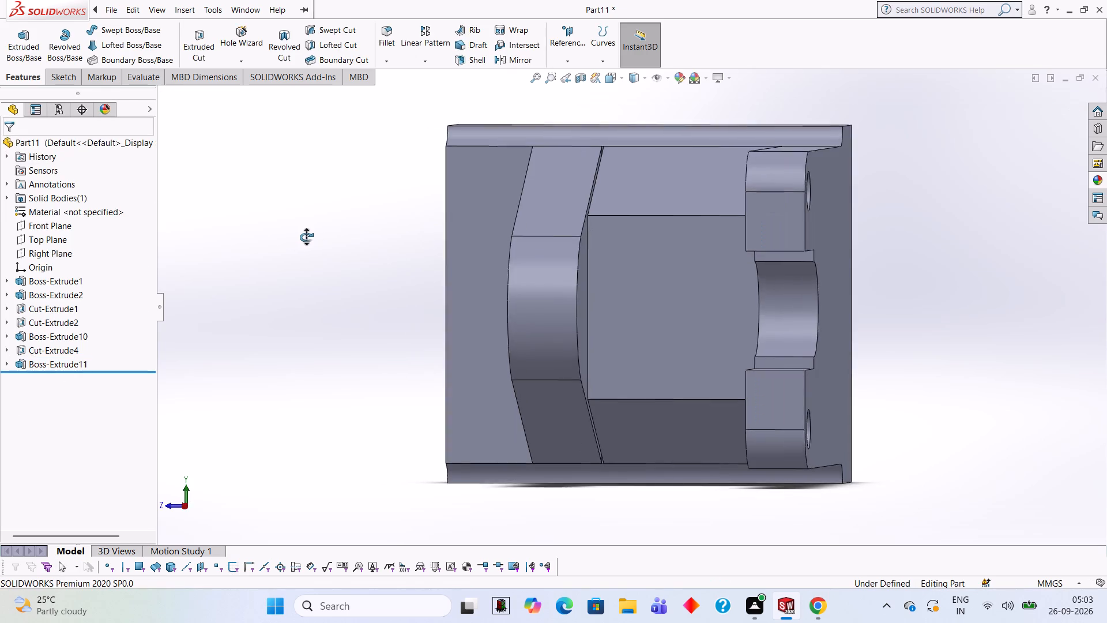
middle_drag(306, 237, 392, 221)
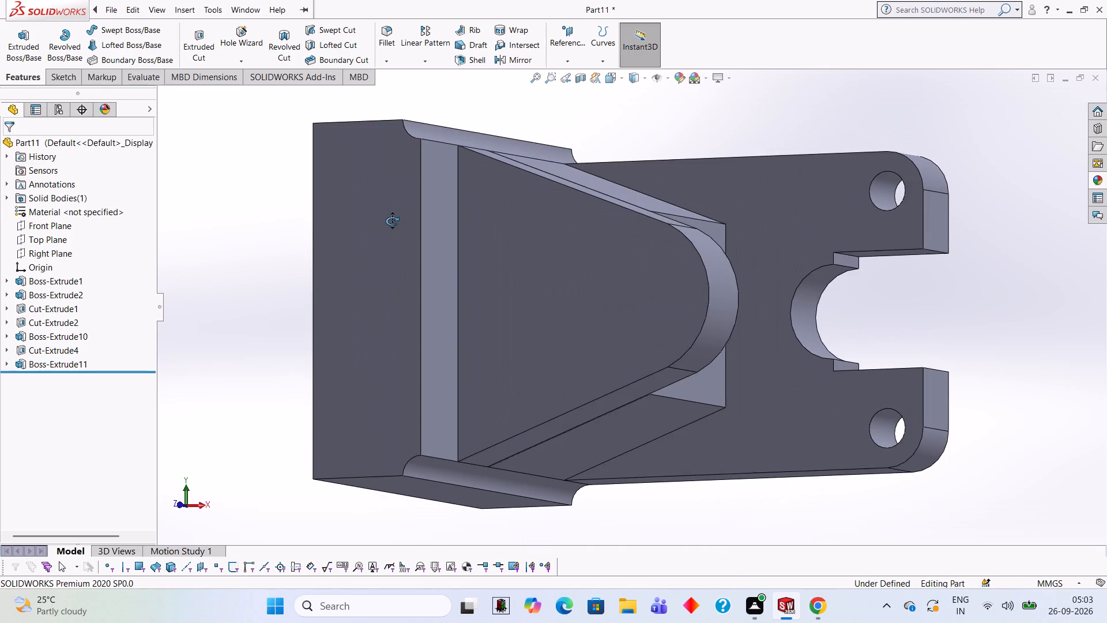
middle_drag(392, 221, 425, 241)
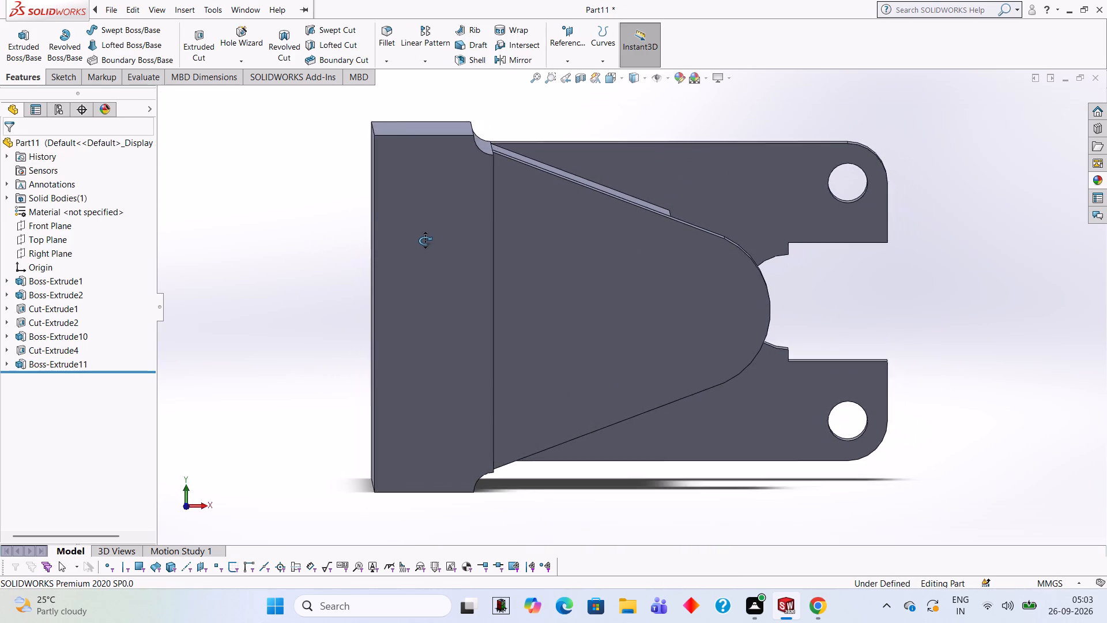
middle_drag(425, 241, 308, 212)
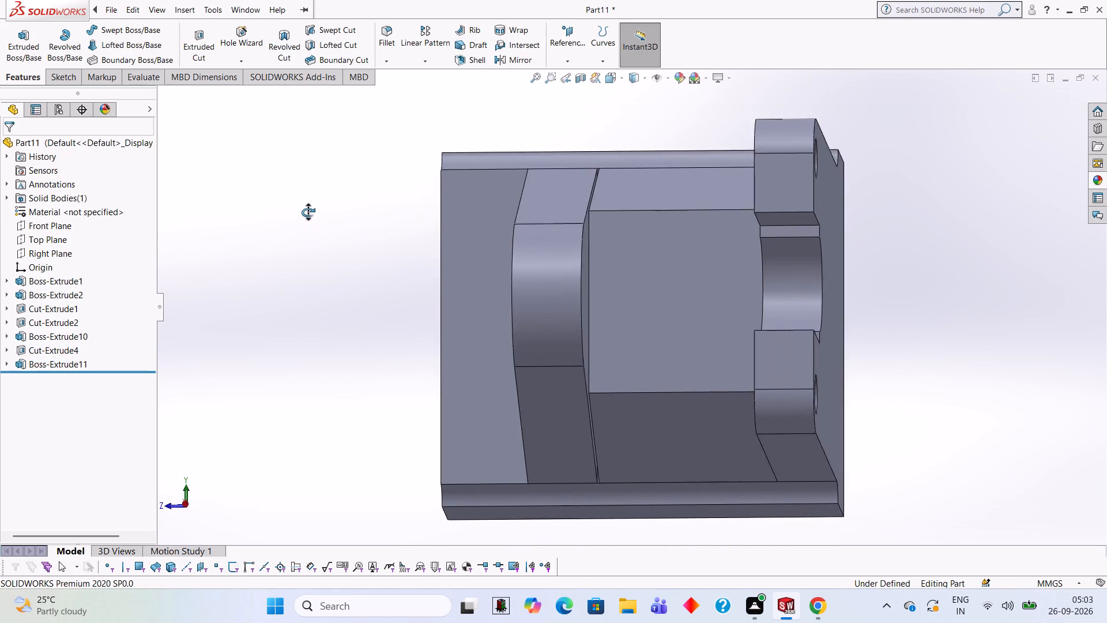
middle_drag(308, 212, 337, 224)
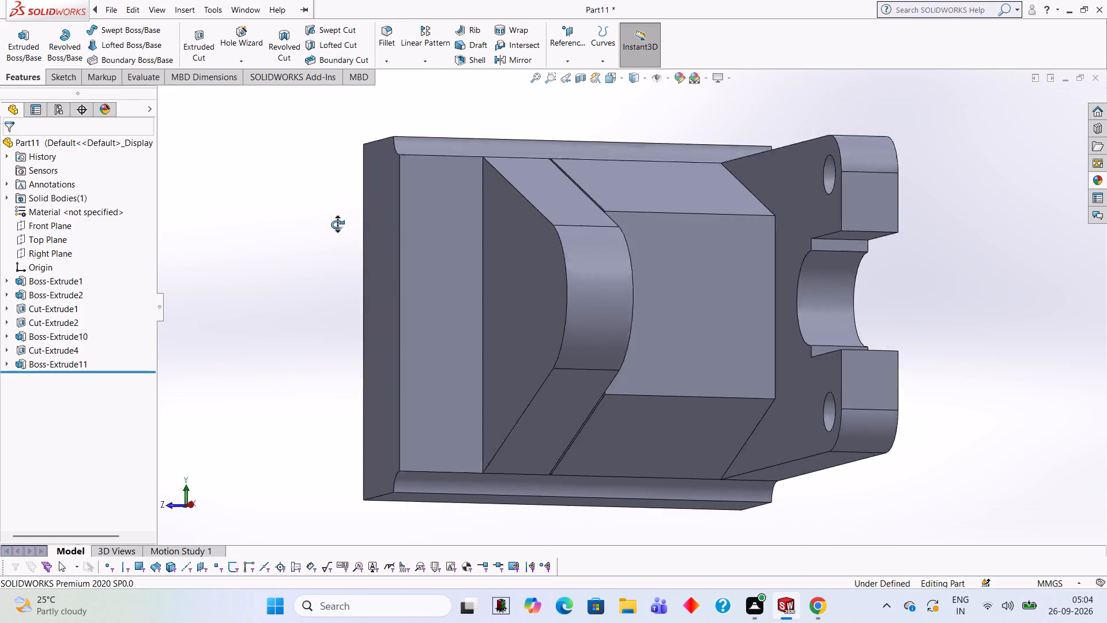
middle_drag(337, 224, 400, 260)
scroll(400, 260, up, 3)
middle_drag(705, 262, 688, 229)
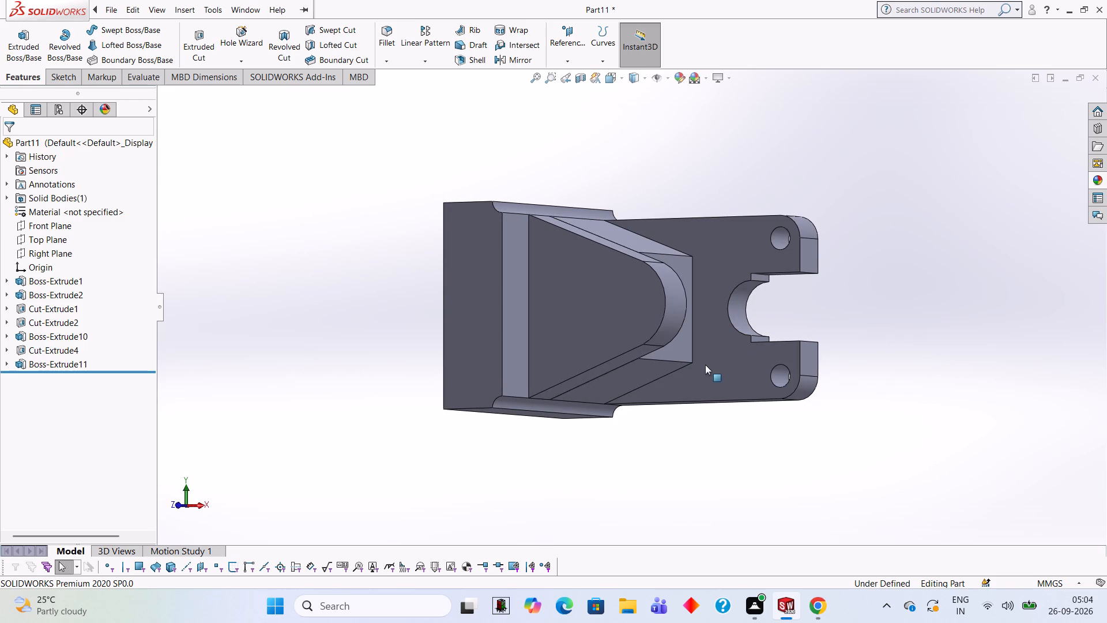
Start a sketch on the round-nosed block's outer face and draw a 10 mm radius circle centred on the rounded nose's arc centre.
click(624, 309)
click(675, 275)
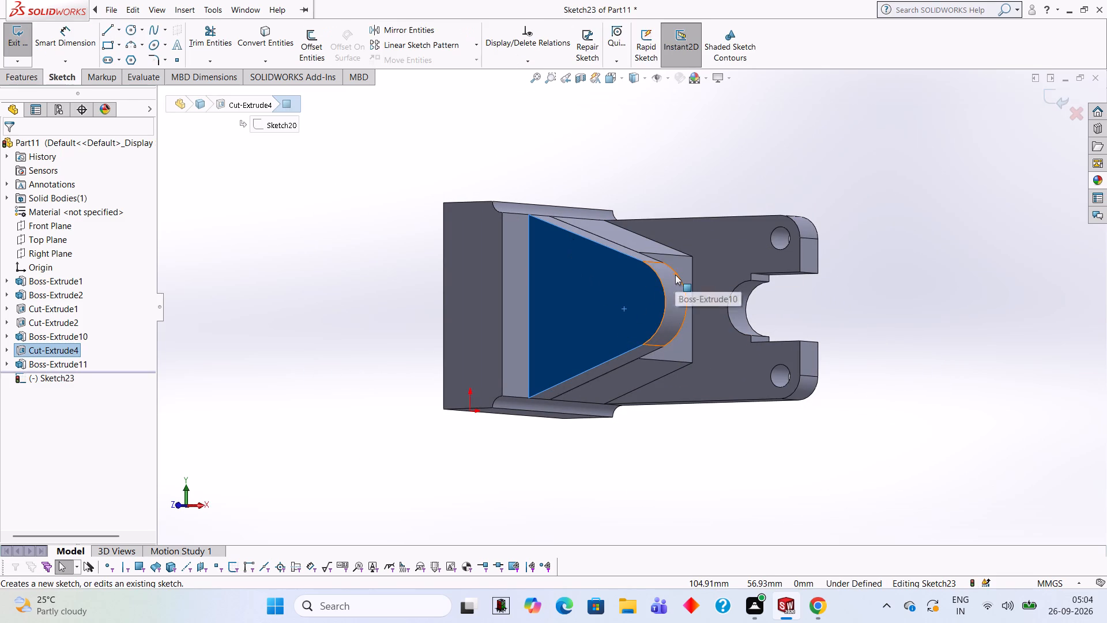
key(ctrl+8)
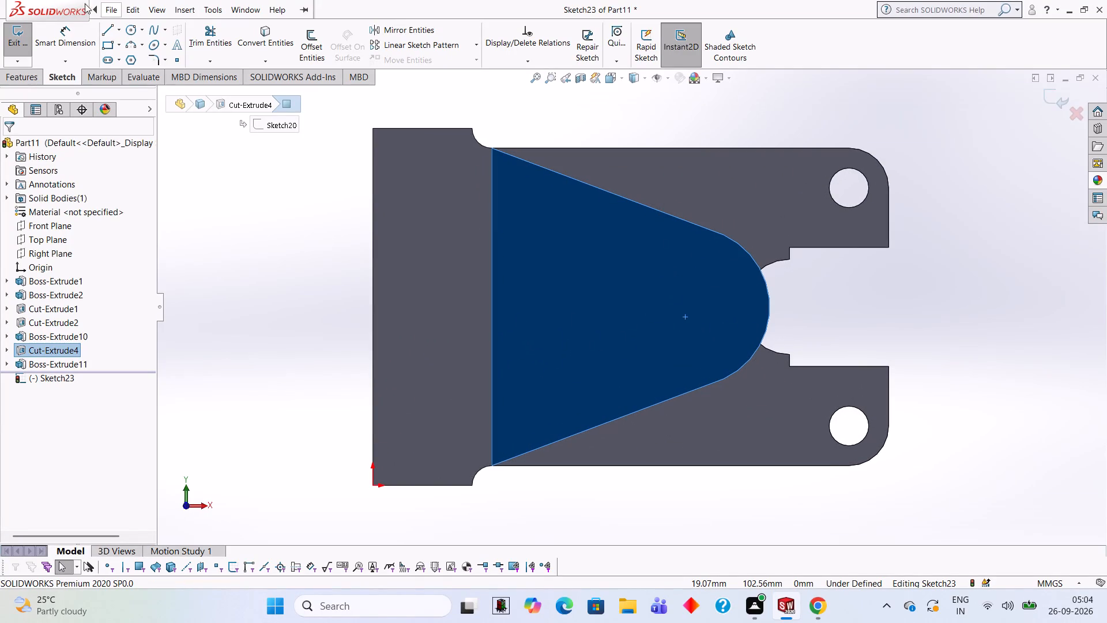
click(130, 25)
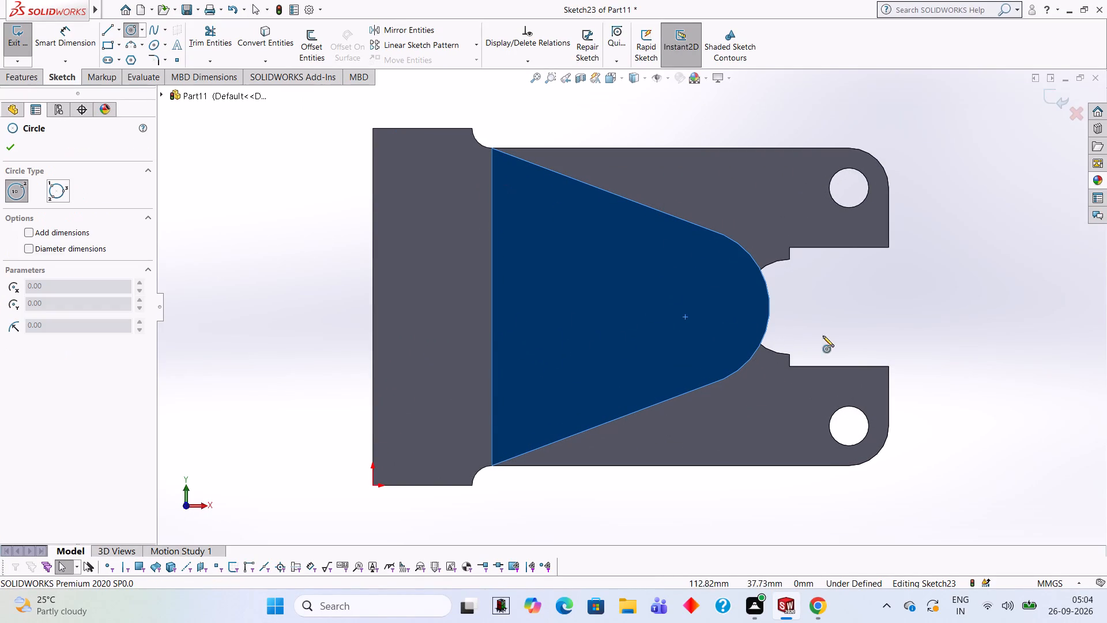
click(691, 306)
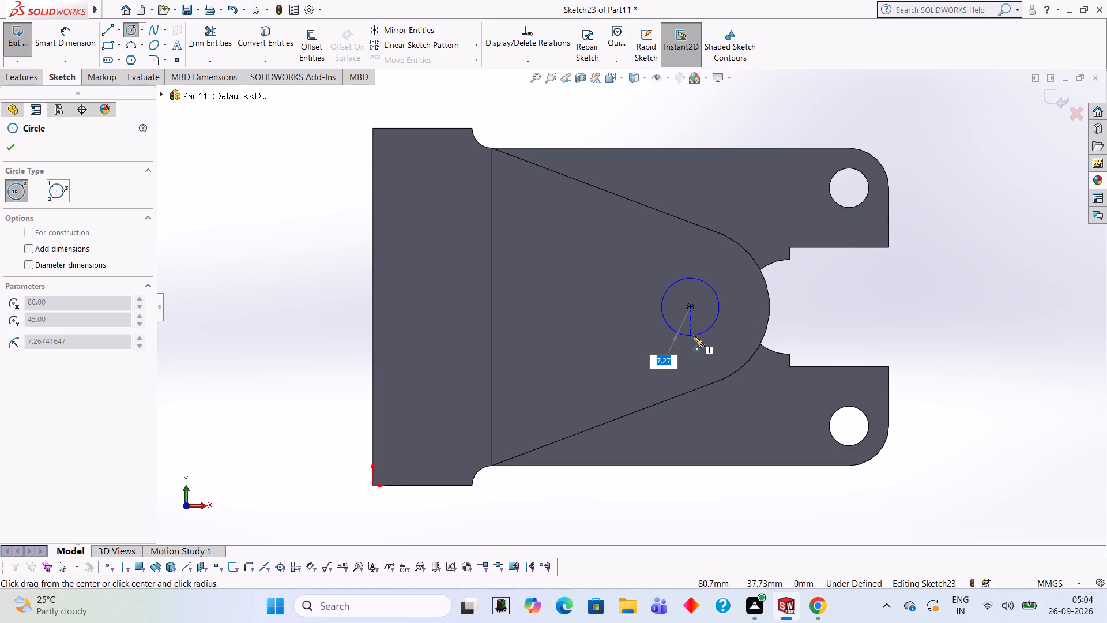
text(10)
key(Return)
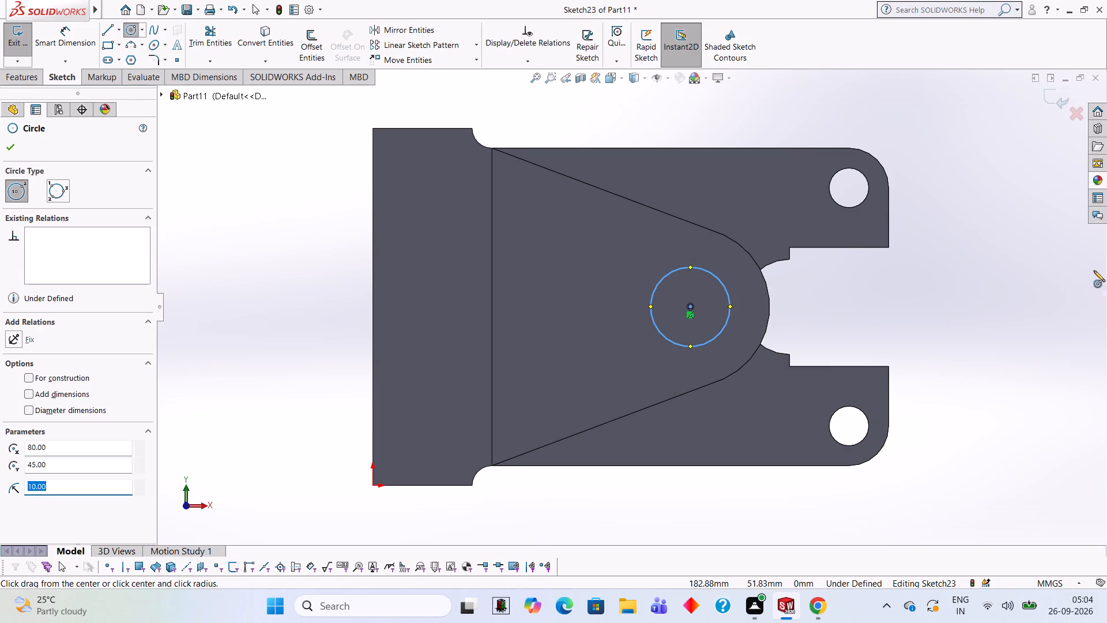
middle_drag(921, 314, 872, 289)
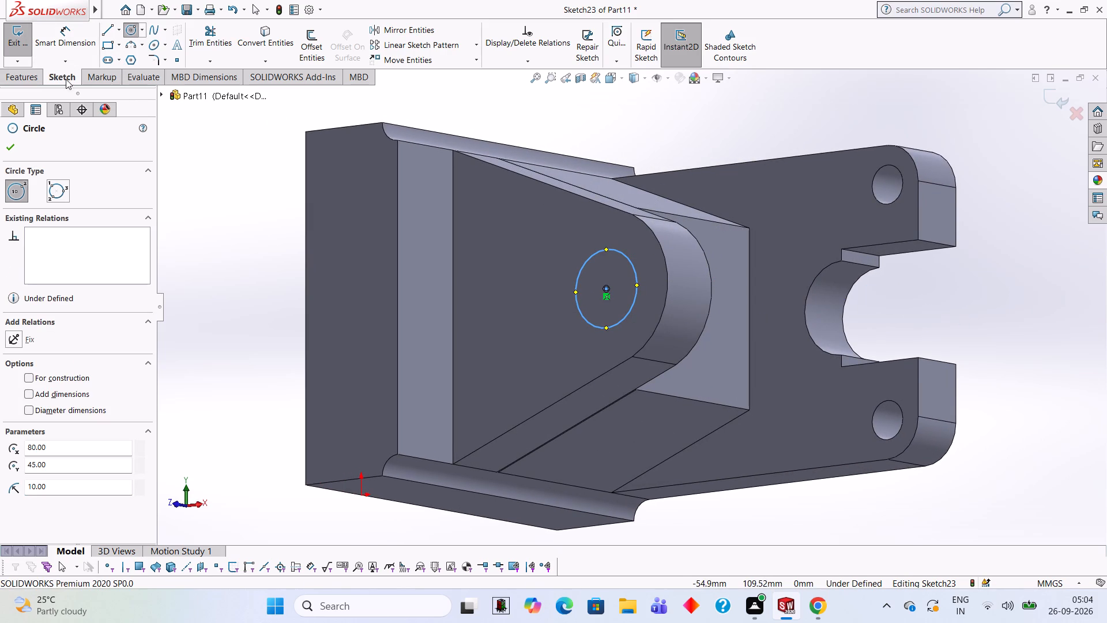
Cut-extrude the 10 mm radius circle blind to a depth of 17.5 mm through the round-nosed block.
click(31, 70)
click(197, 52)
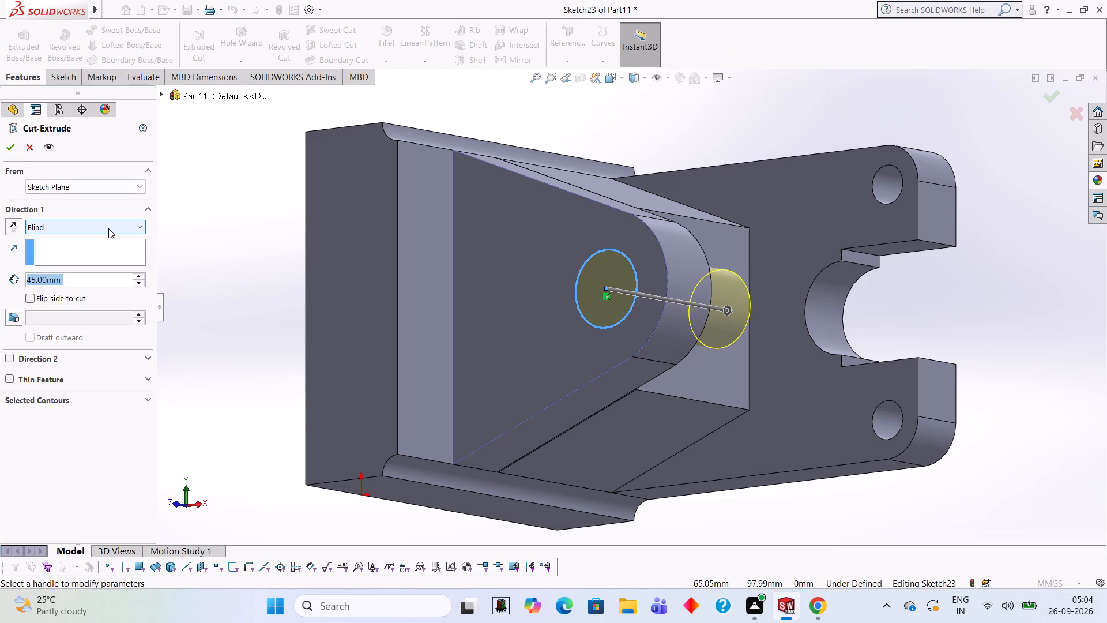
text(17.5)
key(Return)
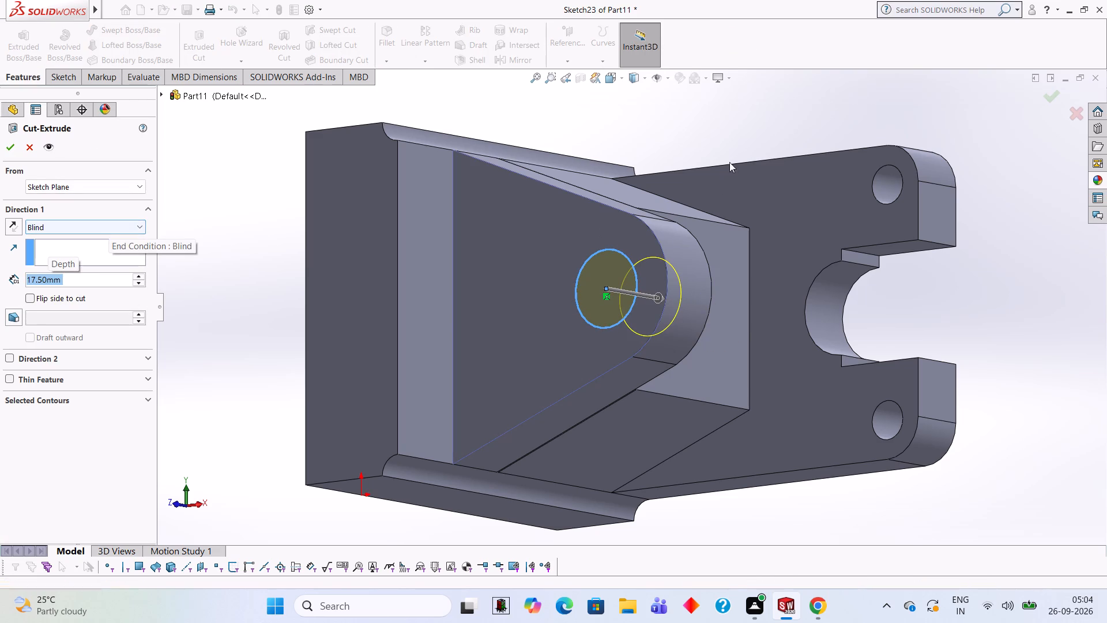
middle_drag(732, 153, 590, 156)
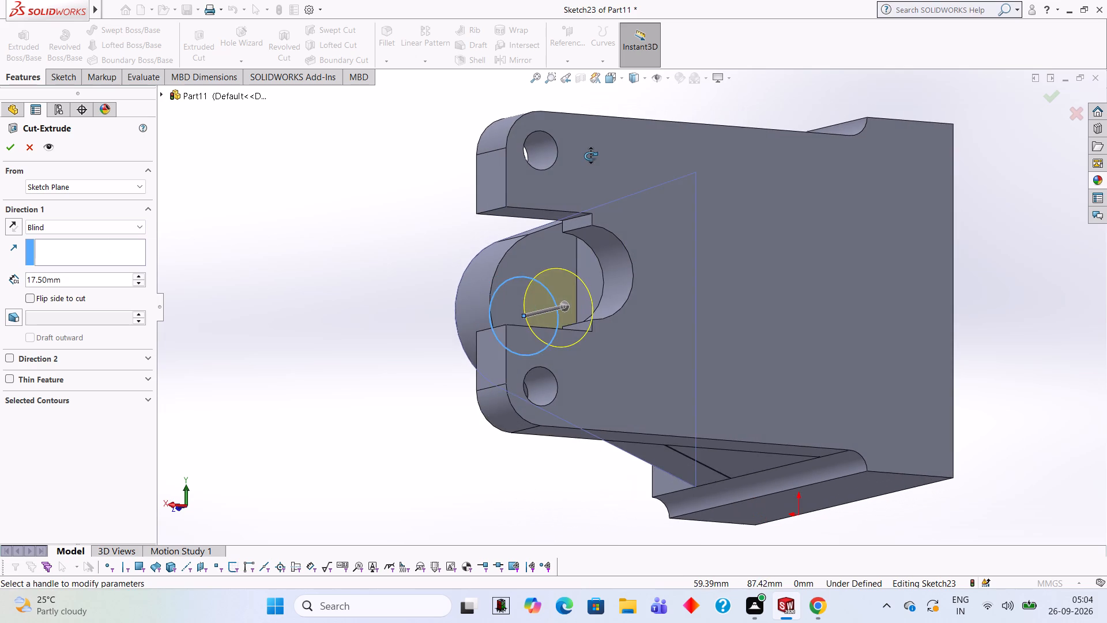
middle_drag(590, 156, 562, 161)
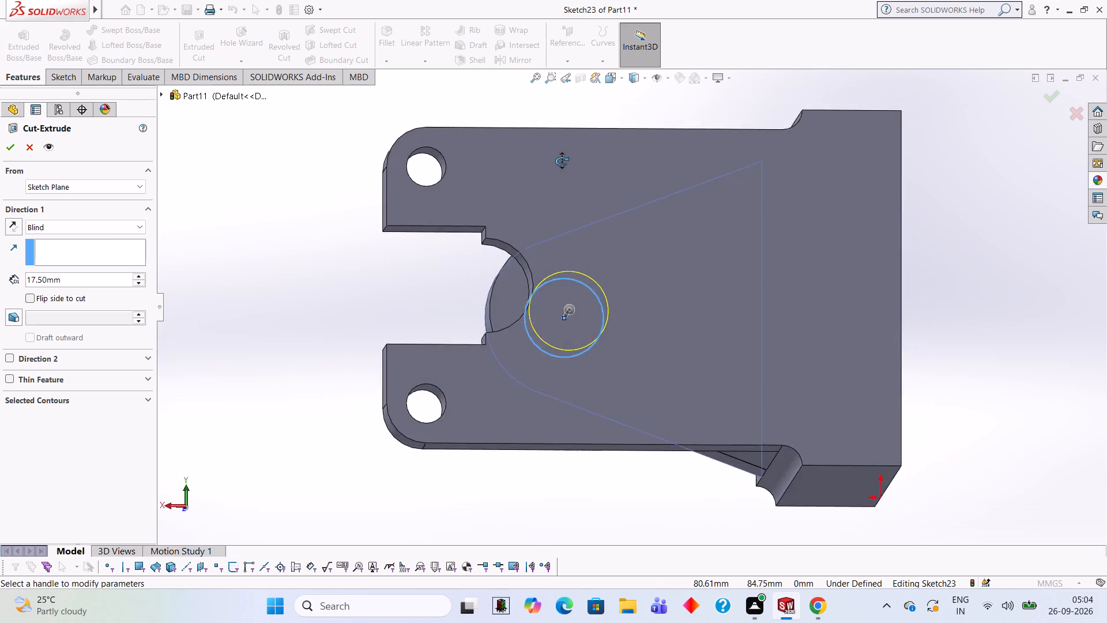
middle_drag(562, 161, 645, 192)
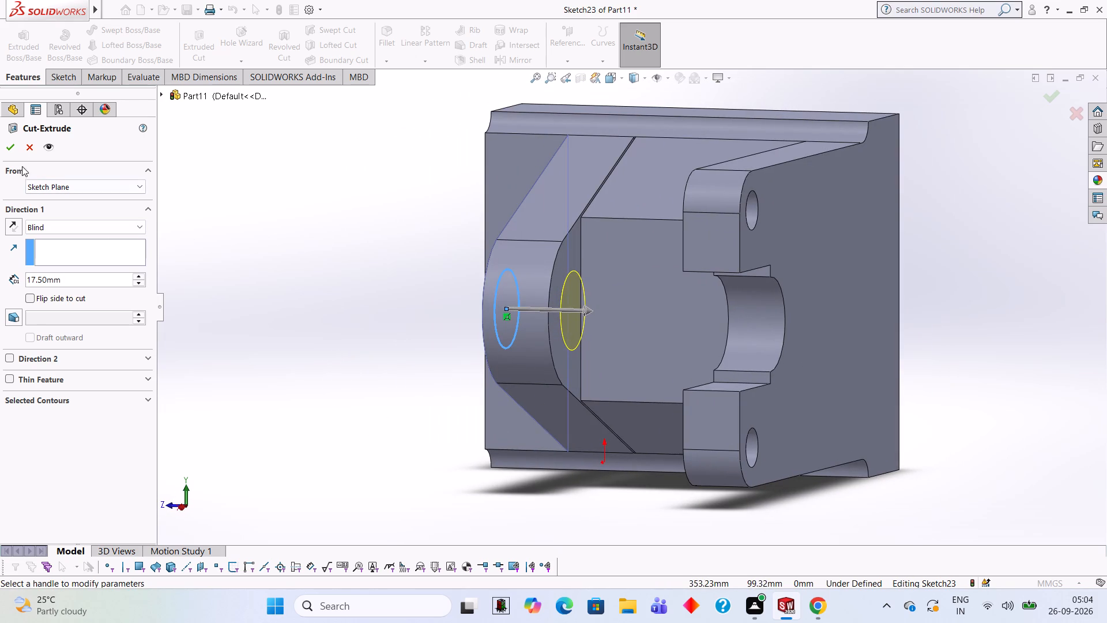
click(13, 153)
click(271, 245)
Examine the round-nosed block's hole and the tapered body behind it from several angles.
middle_drag(270, 245, 284, 244)
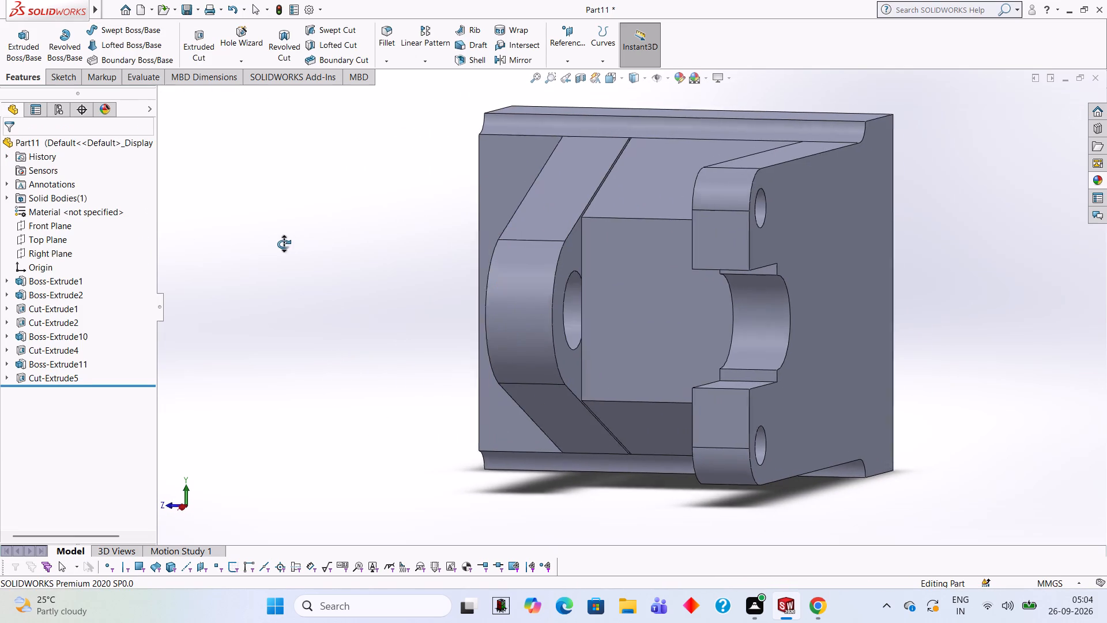
middle_drag(284, 244, 411, 227)
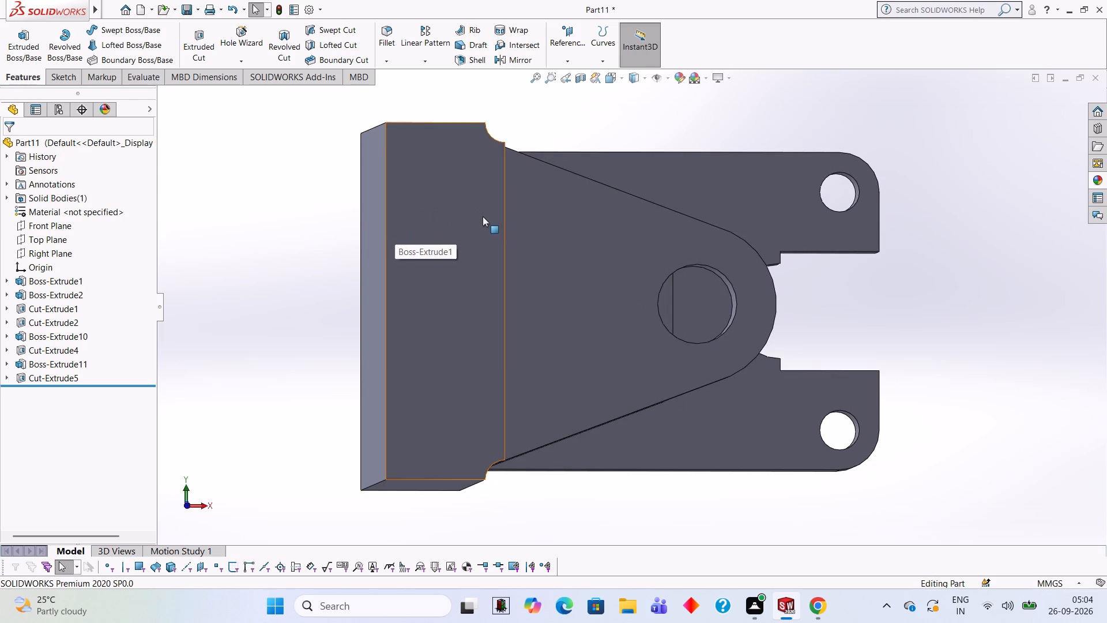
middle_click(882, 141)
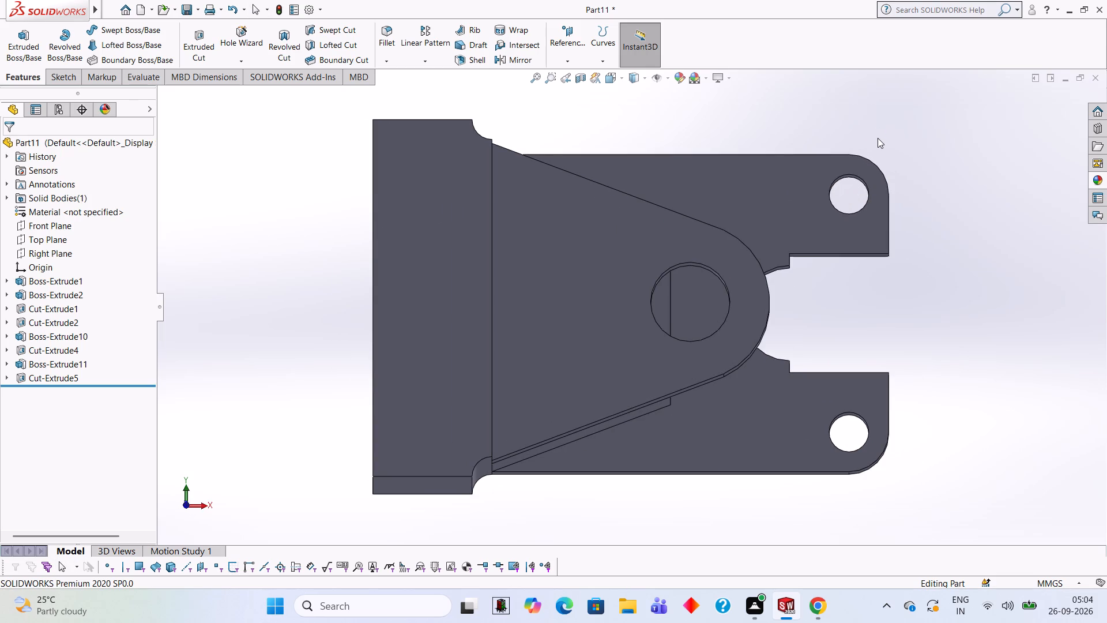
middle_drag(878, 138, 865, 163)
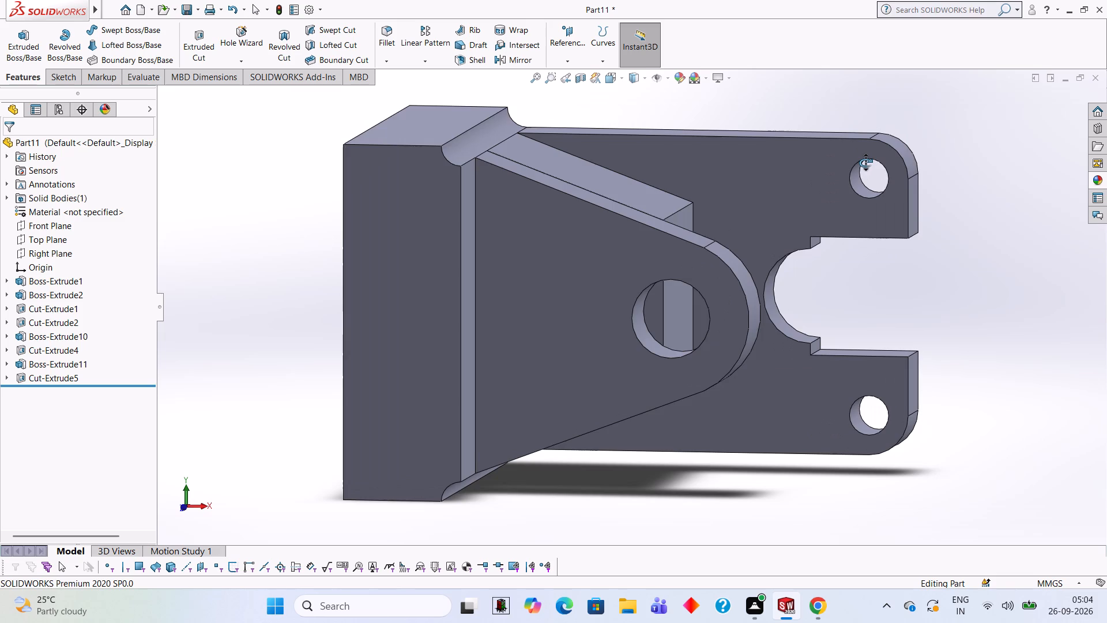
middle_drag(865, 163, 875, 130)
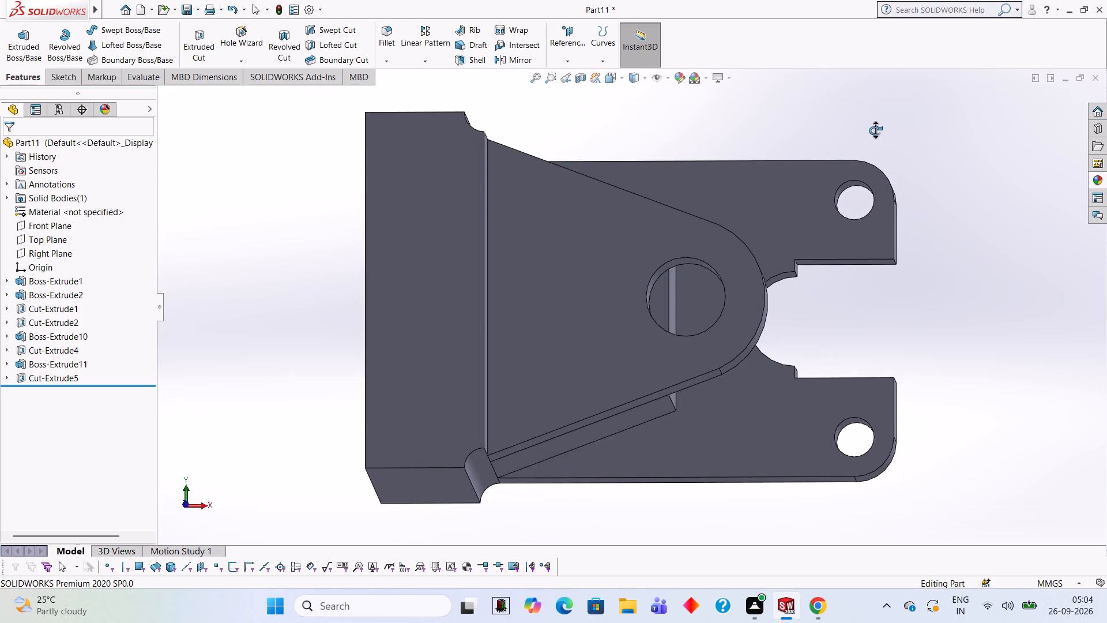
middle_drag(875, 130, 867, 156)
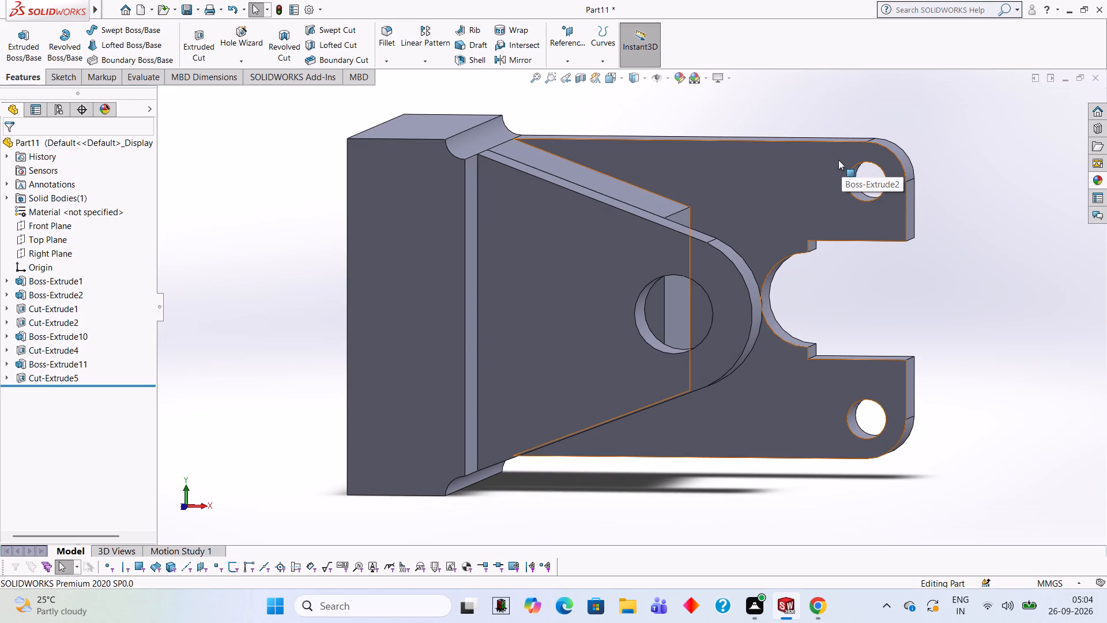
middle_drag(840, 160, 851, 163)
middle_click(851, 163)
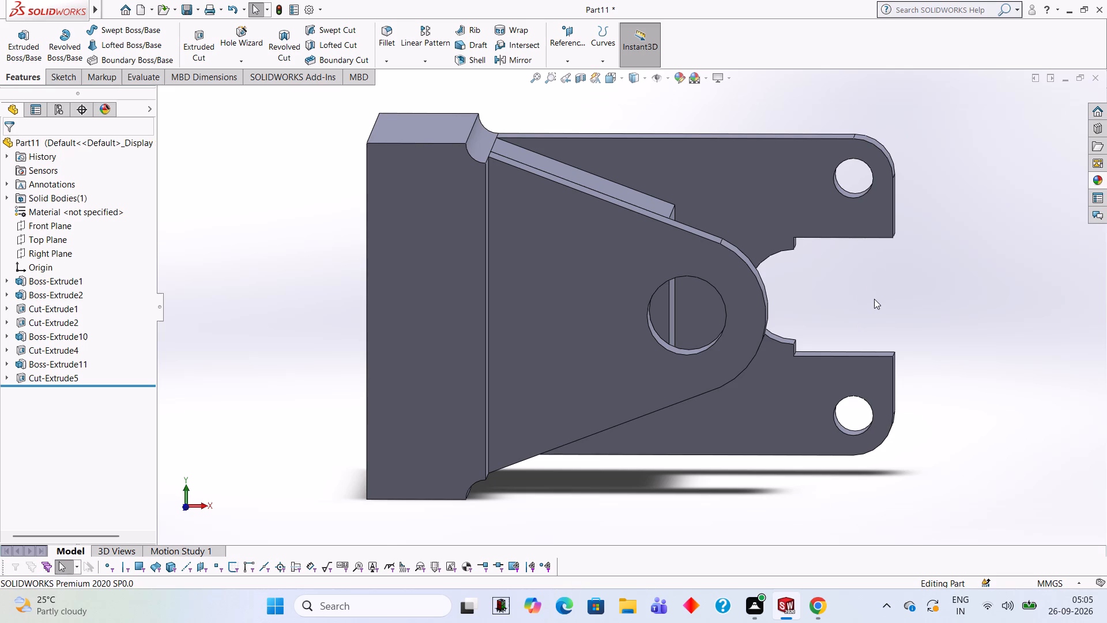
key(Escape)
Undo the hole cut, its circle sketch, the tapered extrusion and all lines of the tapered profile, and leave that sketch.
key(ctrl+z)
key(ctrl+z)
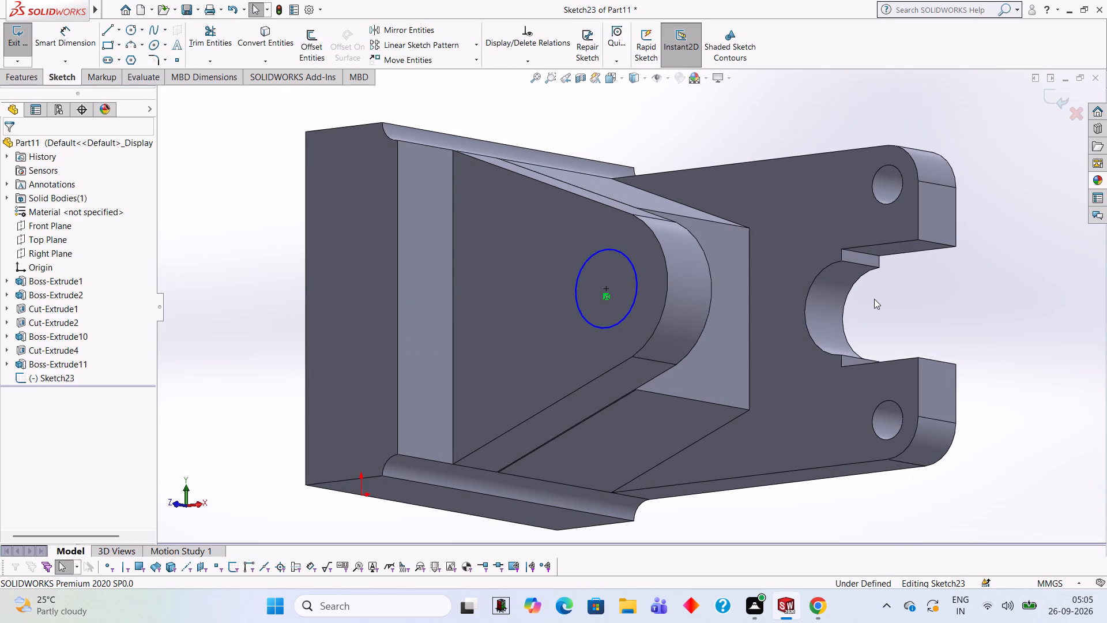
key(ctrl+z)
key(ctrl+z)
key(ctrl+z)
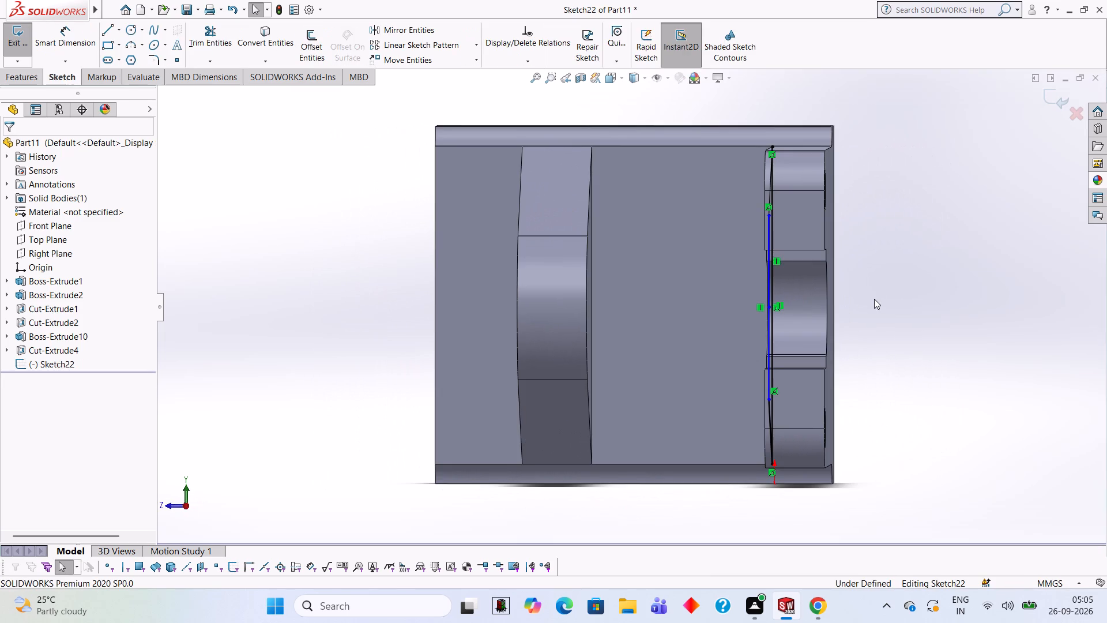
key(ctrl+z)
key(ctrl+z)
key(ctrl+z)
key(ctrl+z)
key(ctrl+z)
key(ctrl+z)
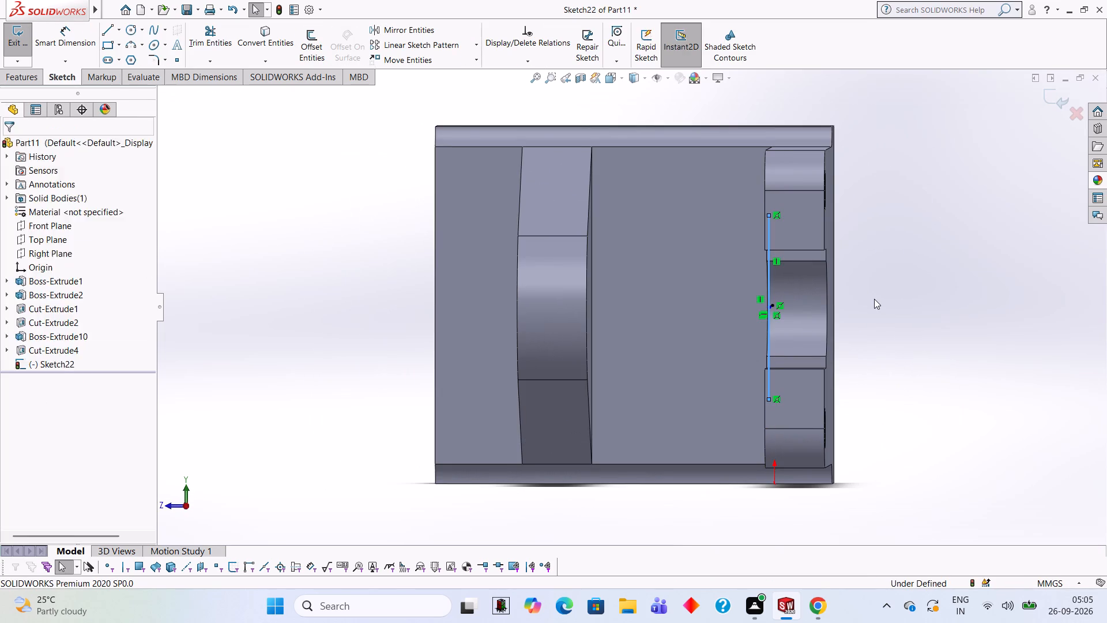
key(ctrl+z)
key(ctrl+z)
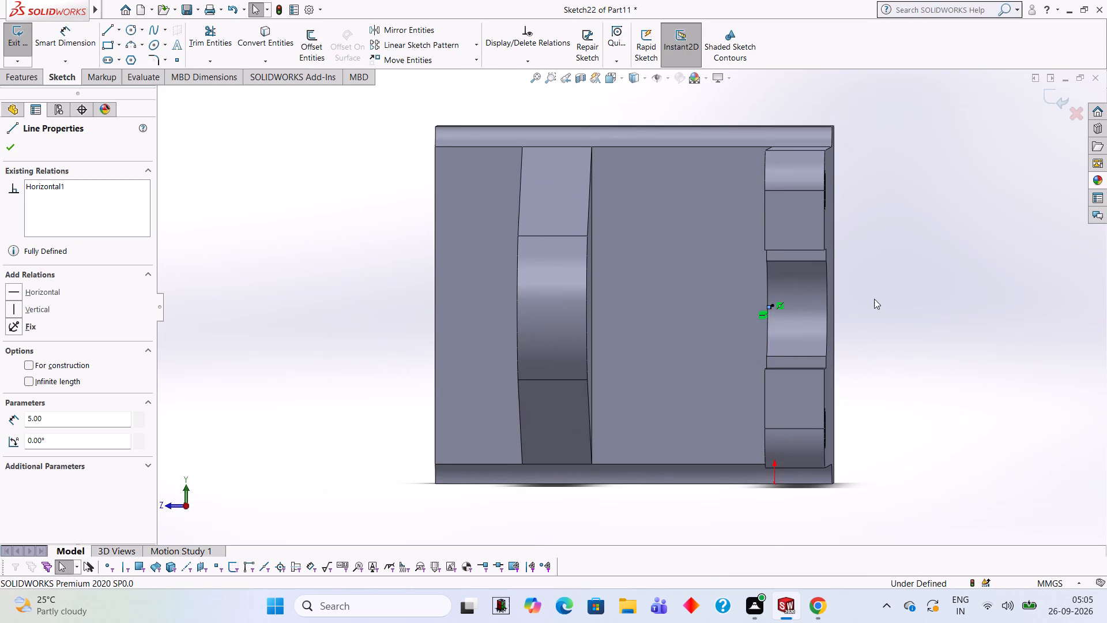
middle_drag(874, 299, 917, 320)
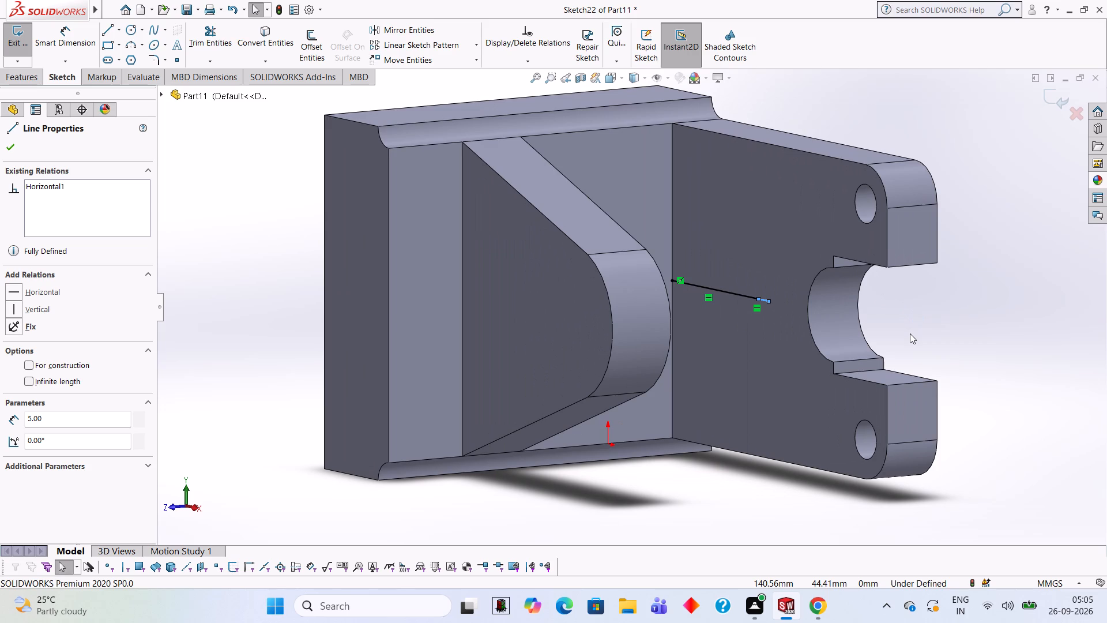
key(ctrl+z)
key(ctrl+z)
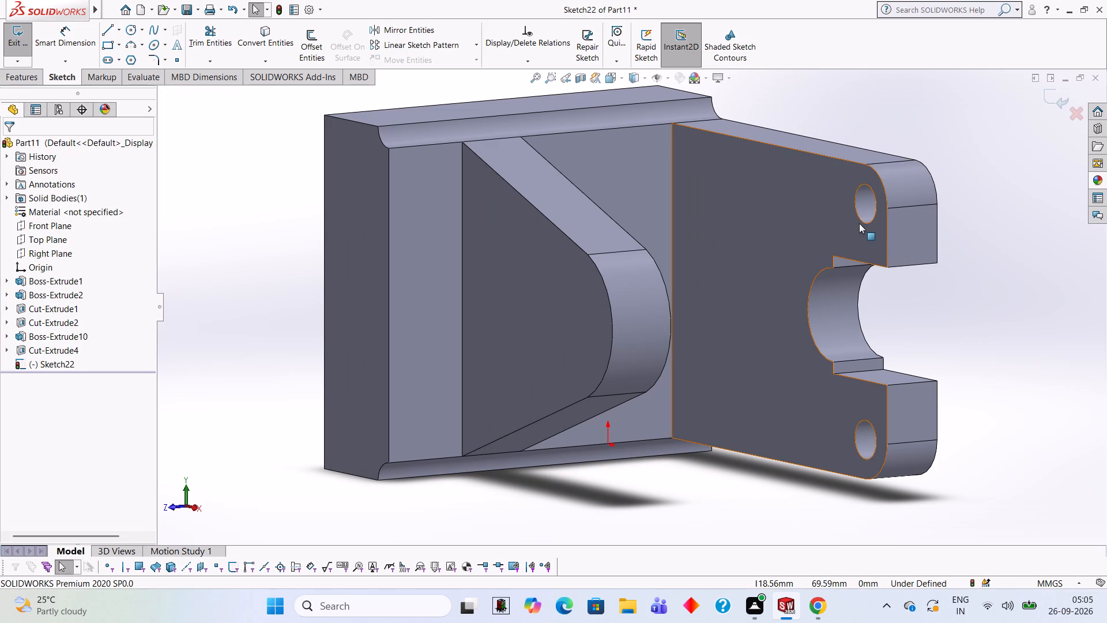
click(1056, 100)
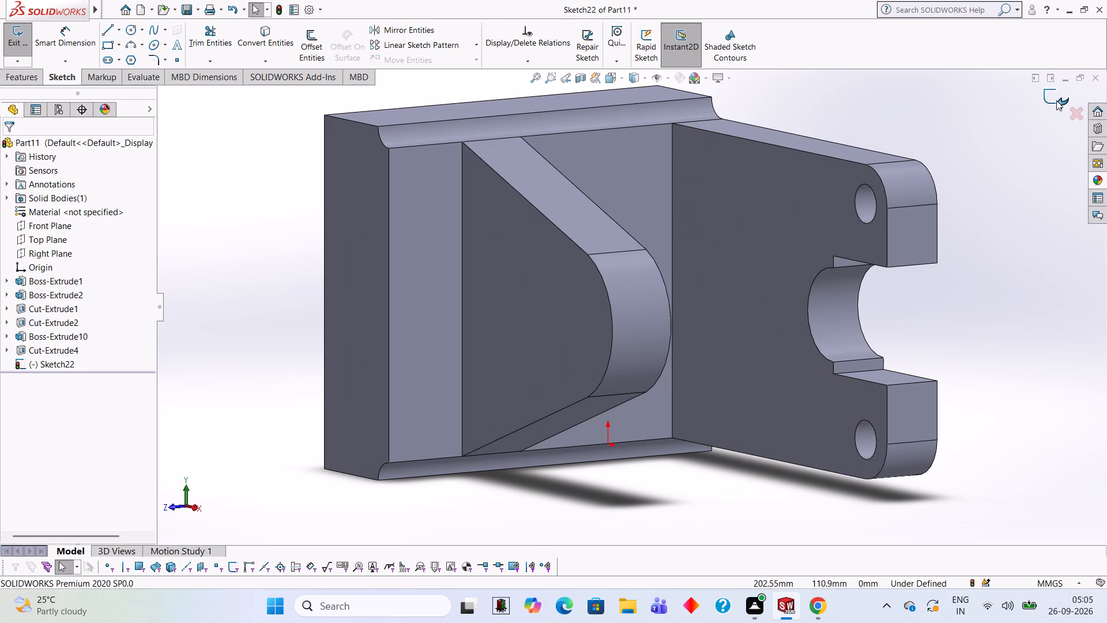
Start a sketch on the slotted plate's inner face and draw an 80 mm vertical line along its edge at the base block.
click(790, 188)
click(842, 147)
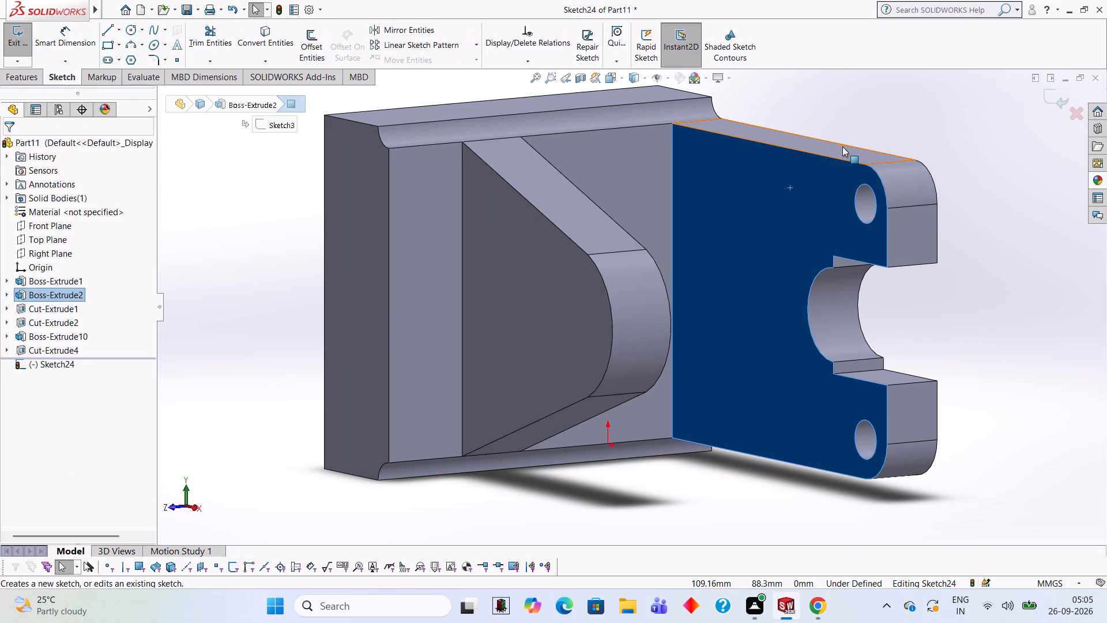
key(ctrl+8)
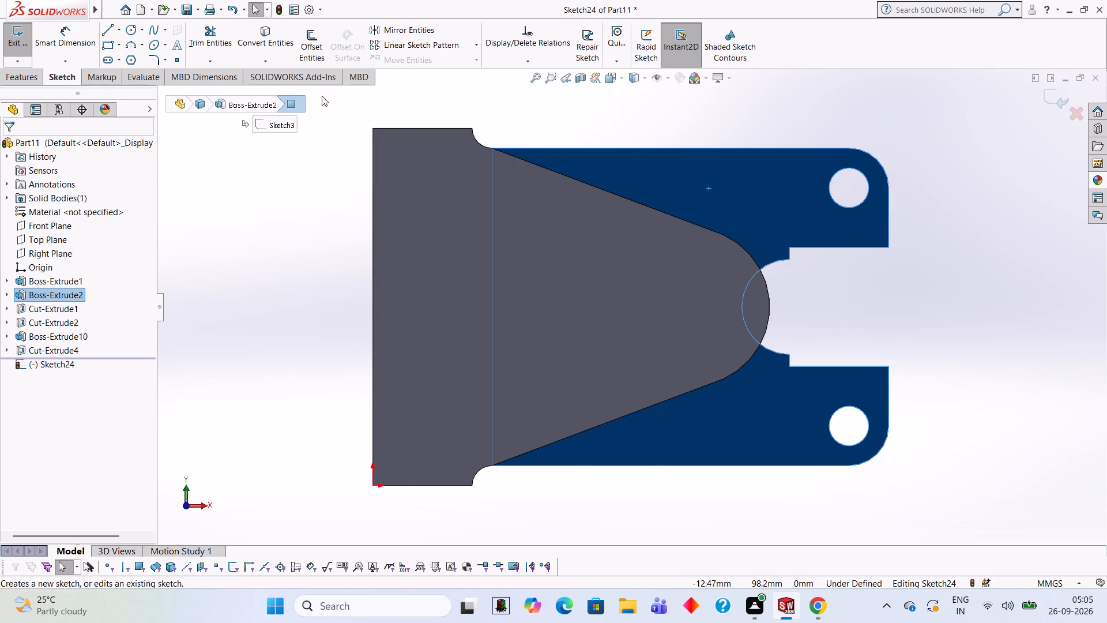
click(111, 24)
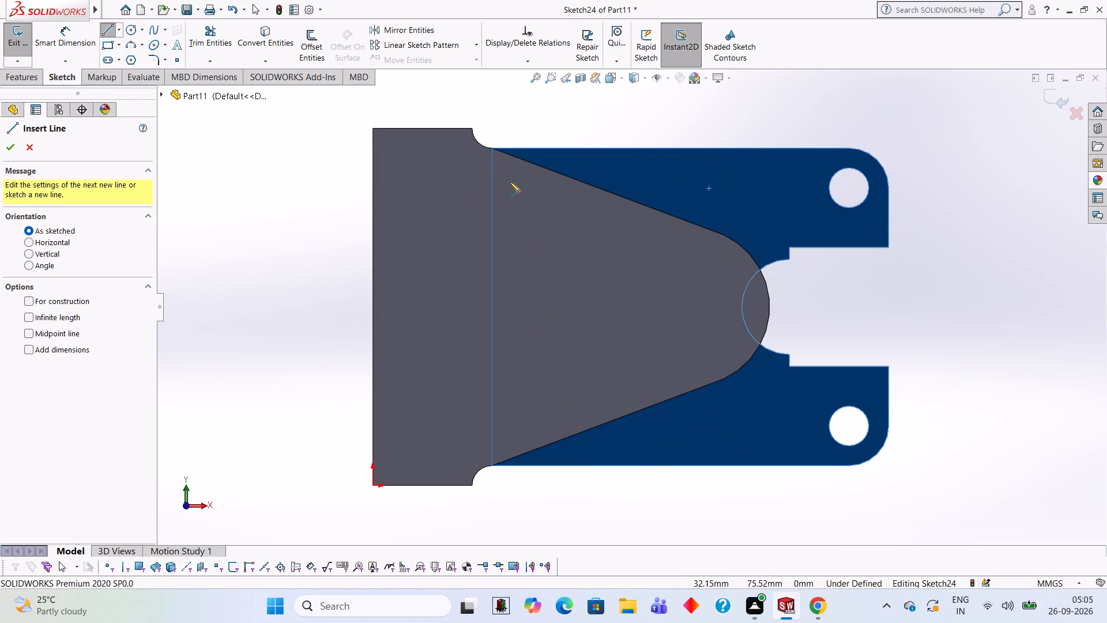
click(493, 148)
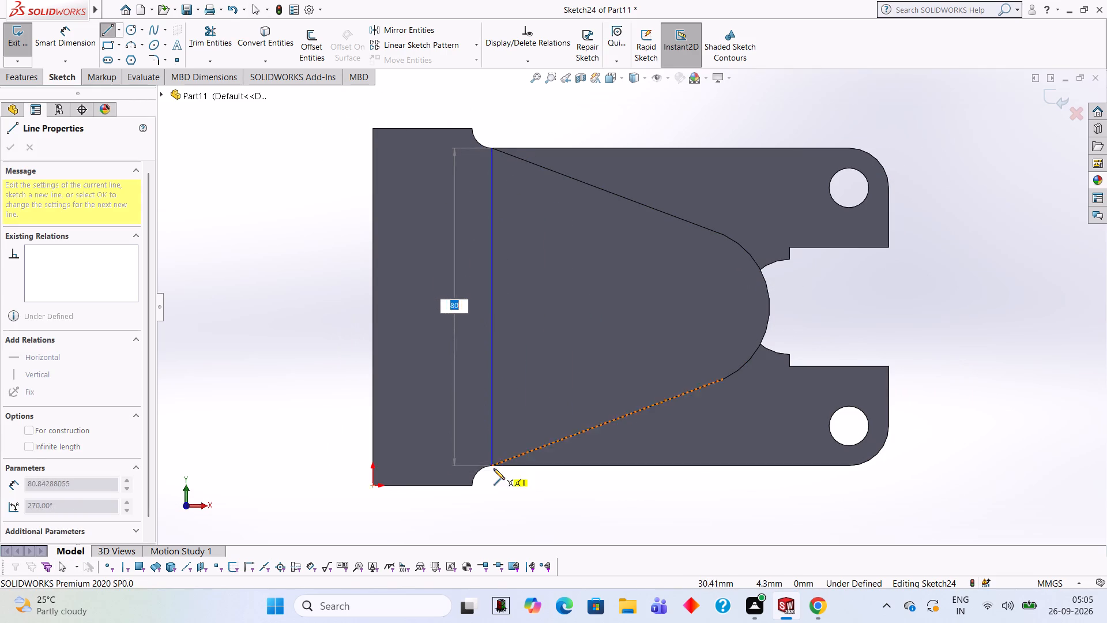
click(491, 464)
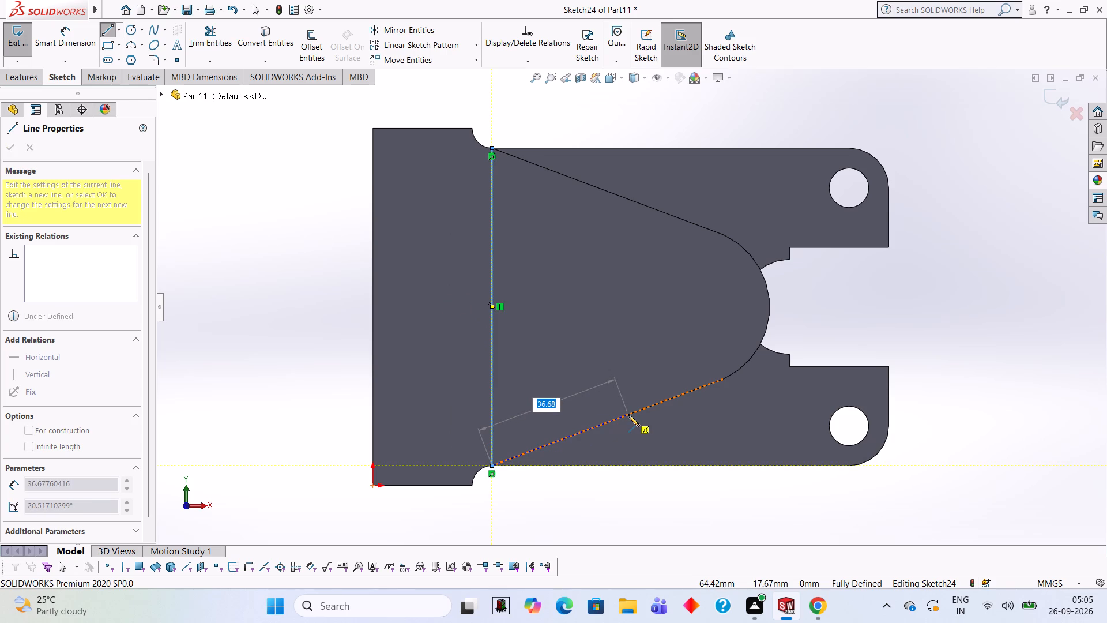
key(Escape)
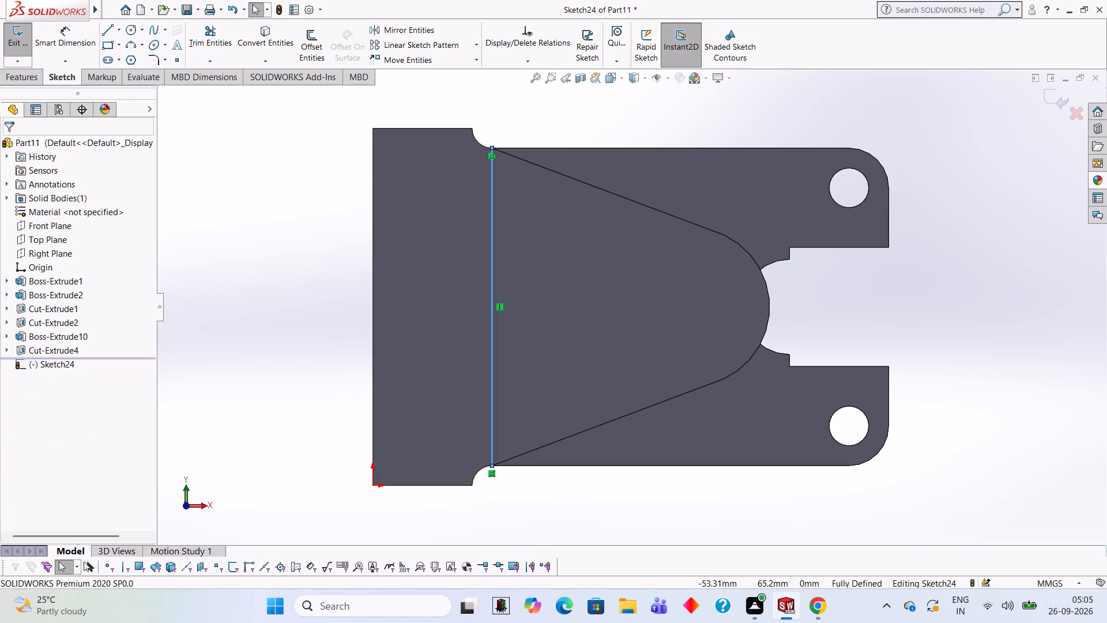
Draw a 40 mm horizontal line from the vertical line's midpoint, about 25 mm up to the taper edge, and back to the vertical line's top end.
click(105, 37)
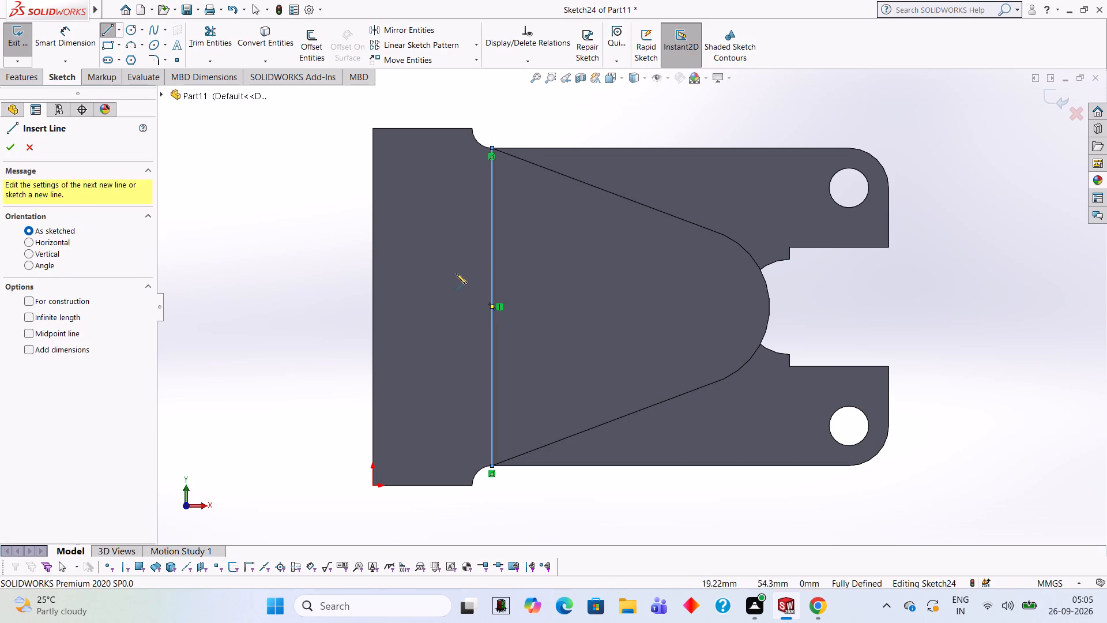
click(490, 305)
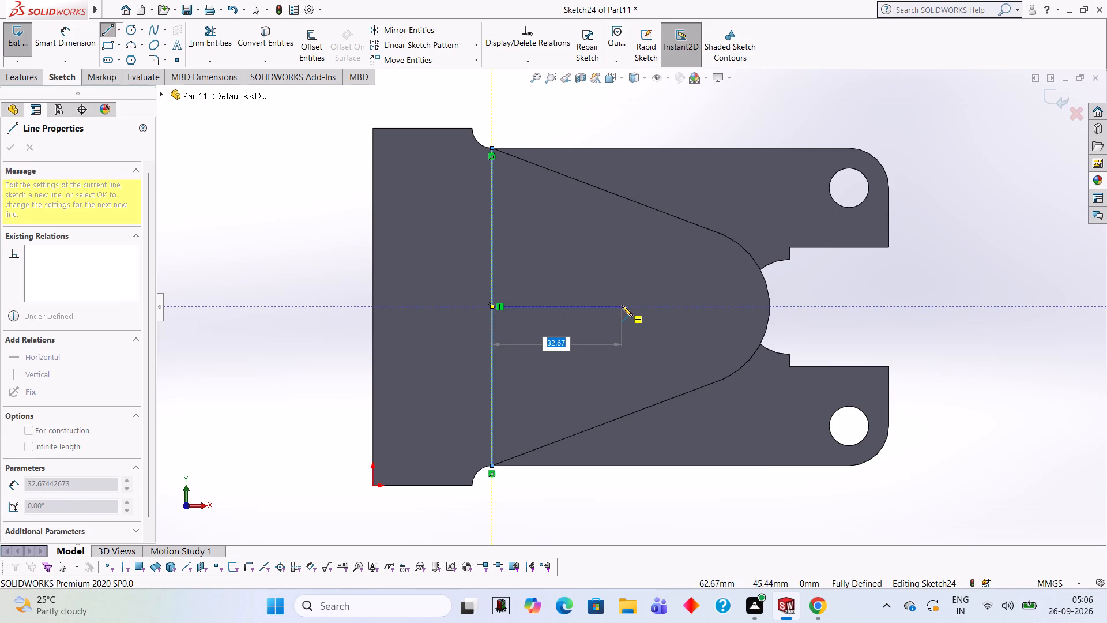
text(40)
key(Return)
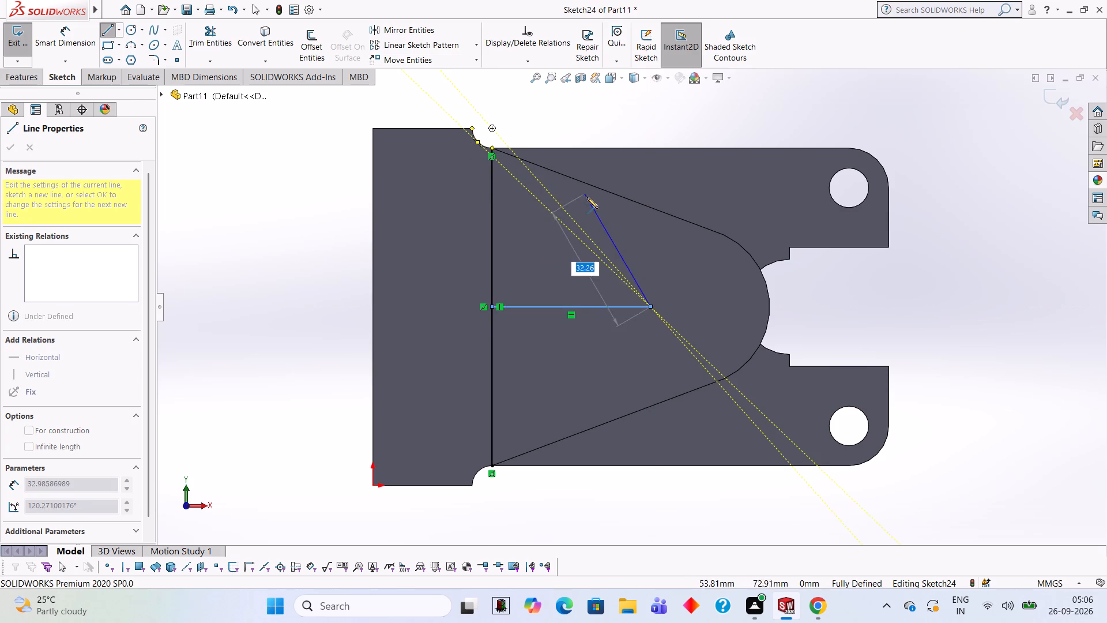
click(649, 205)
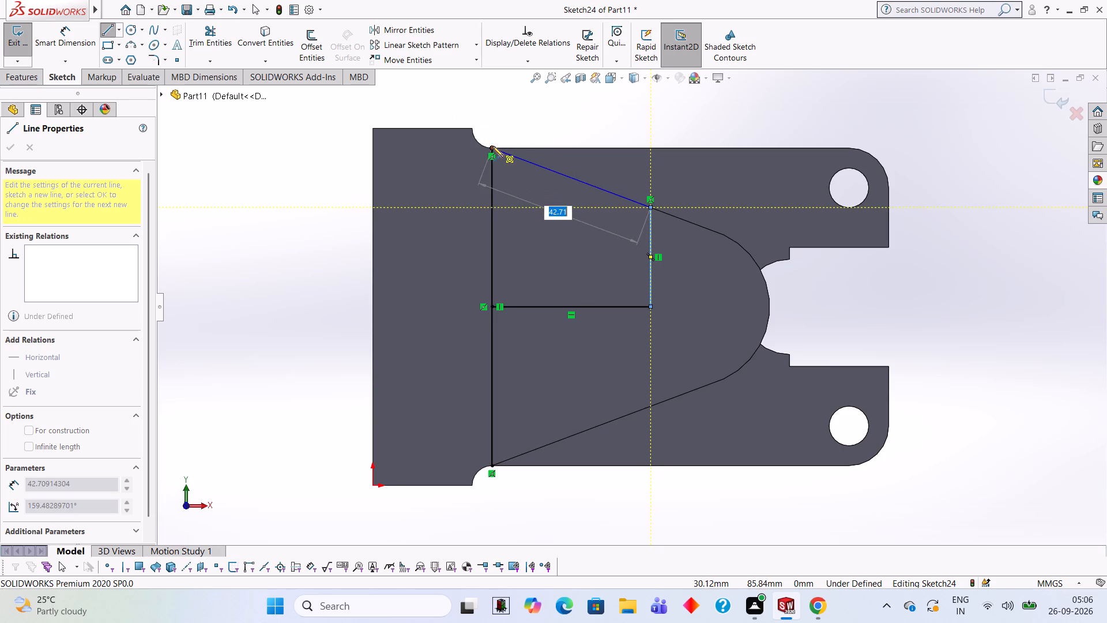
click(491, 146)
key(Escape)
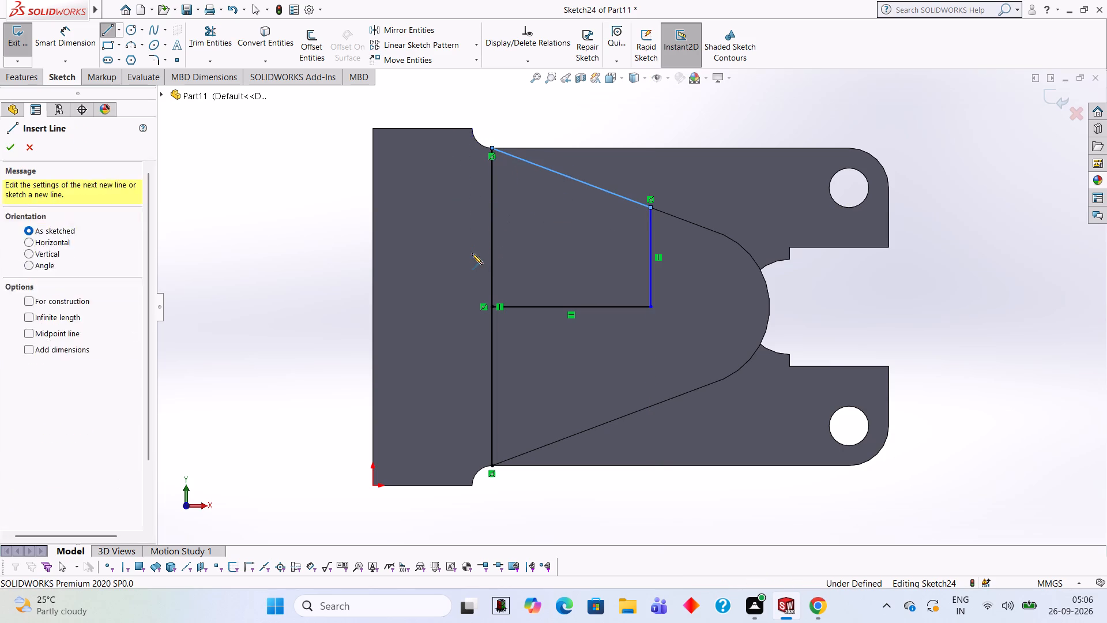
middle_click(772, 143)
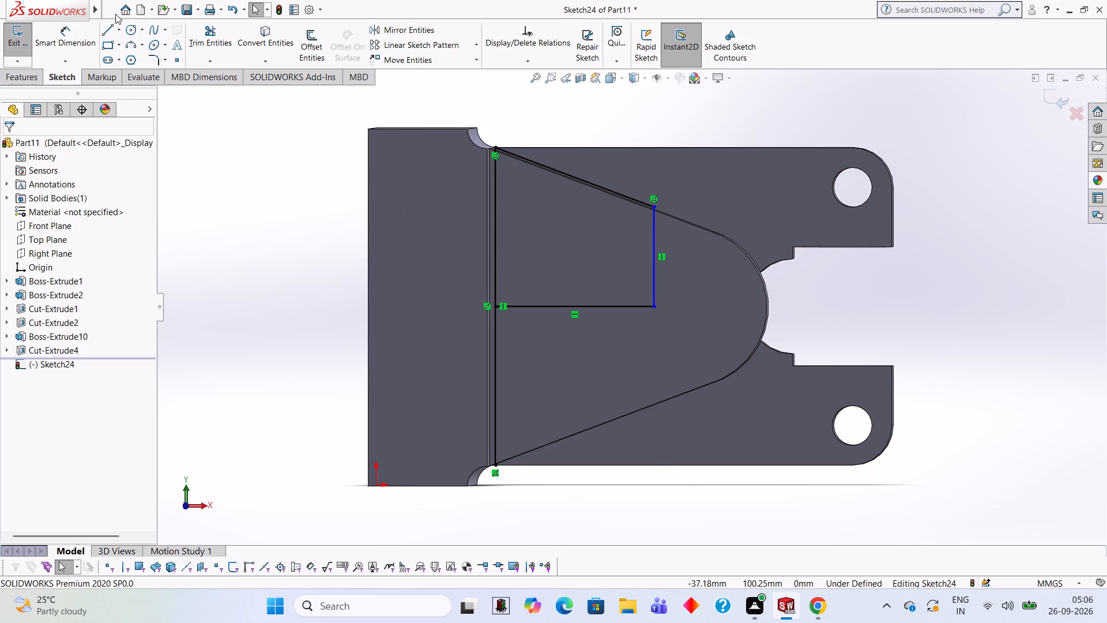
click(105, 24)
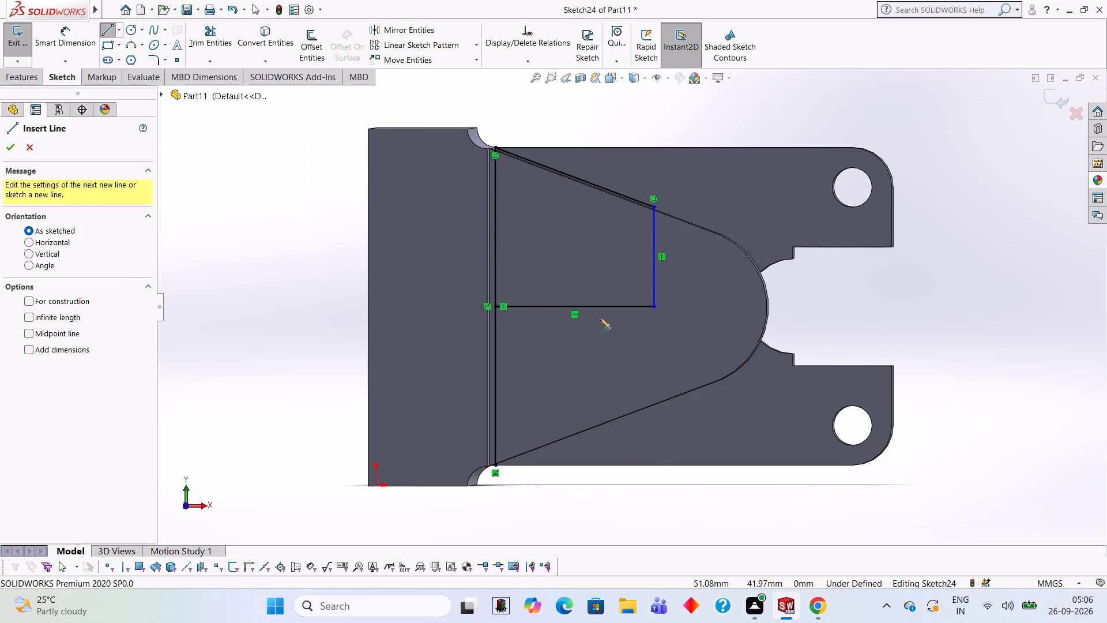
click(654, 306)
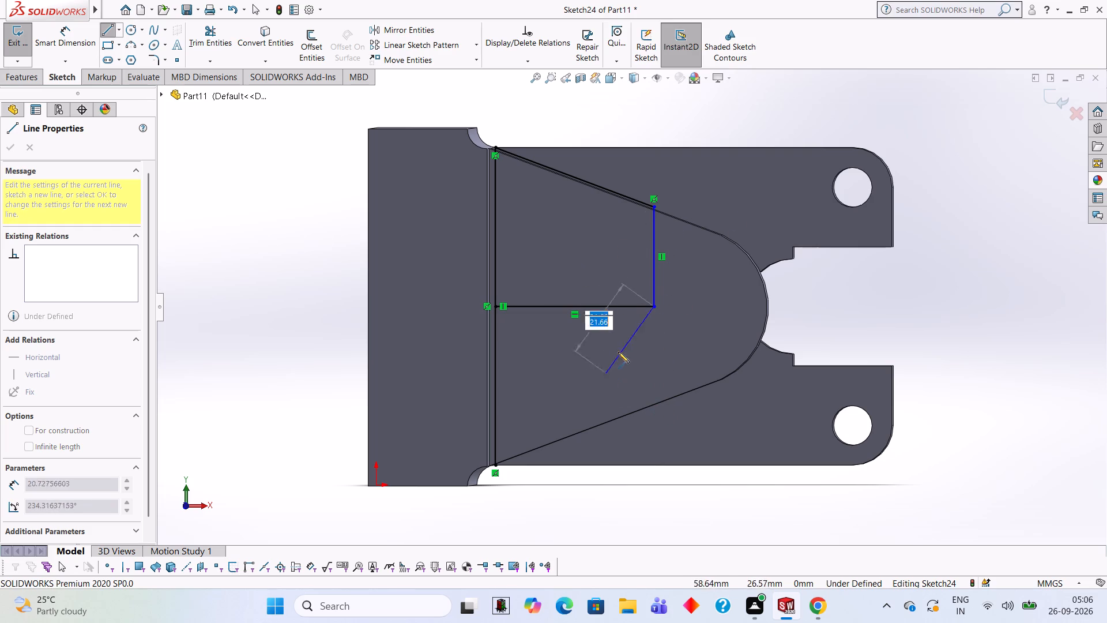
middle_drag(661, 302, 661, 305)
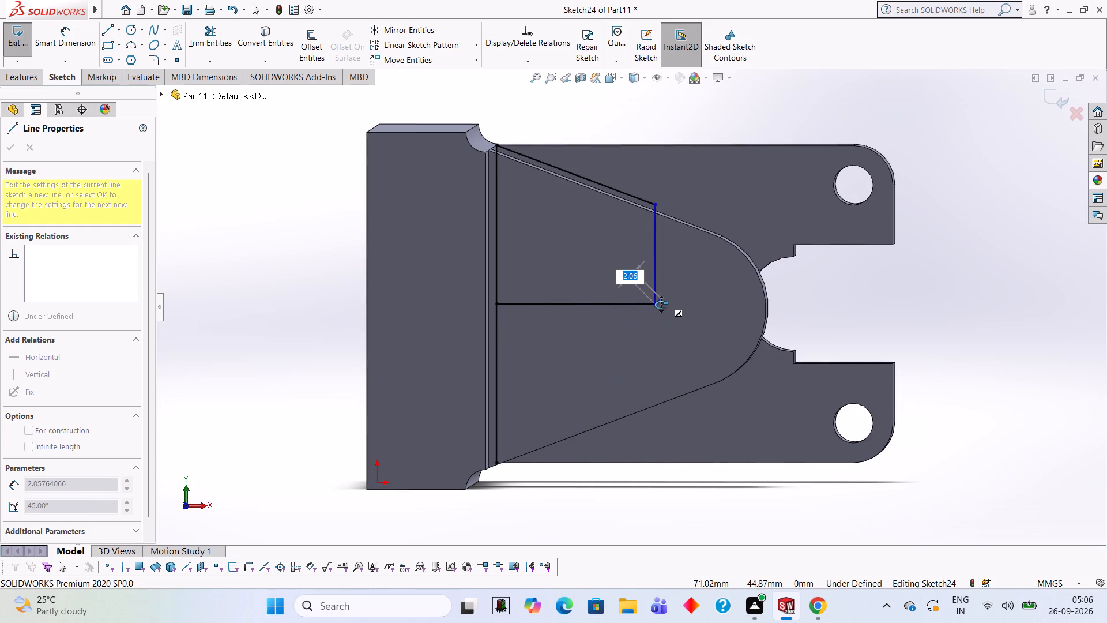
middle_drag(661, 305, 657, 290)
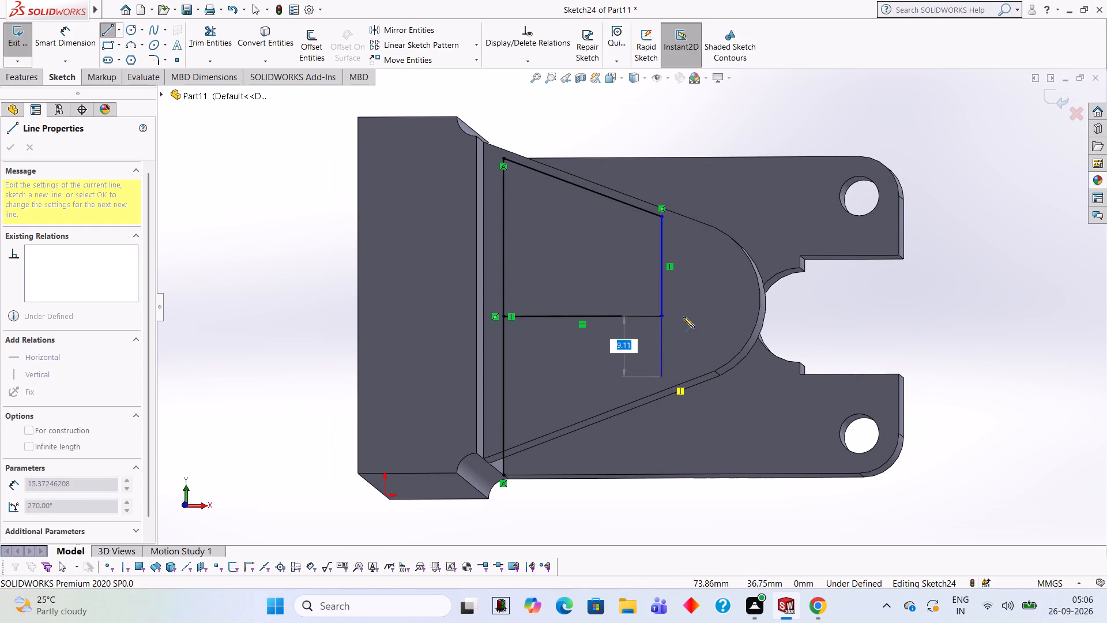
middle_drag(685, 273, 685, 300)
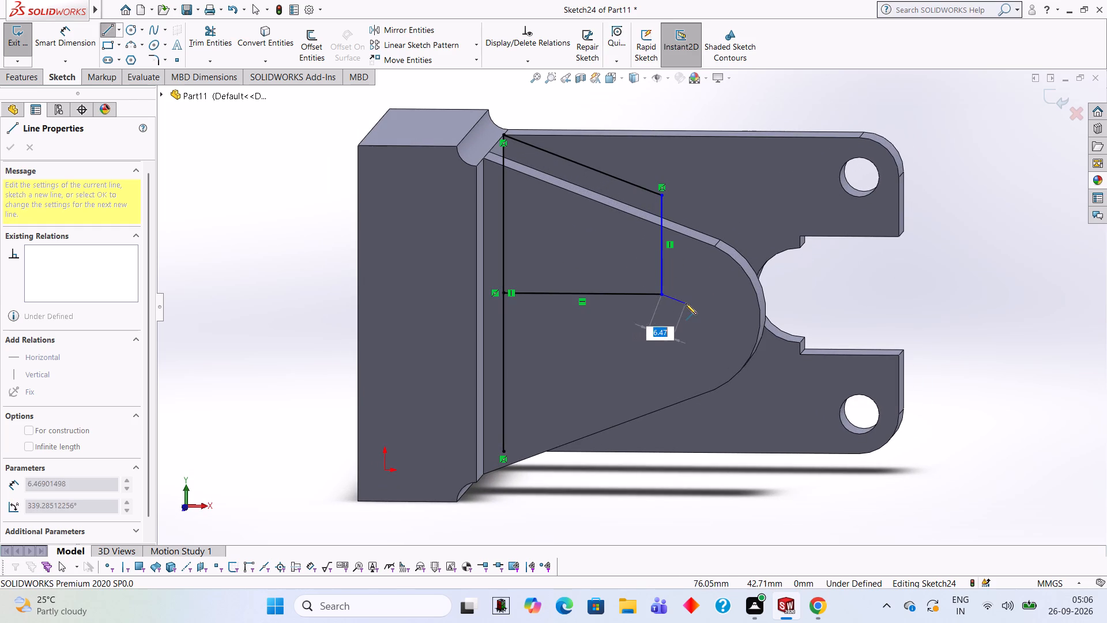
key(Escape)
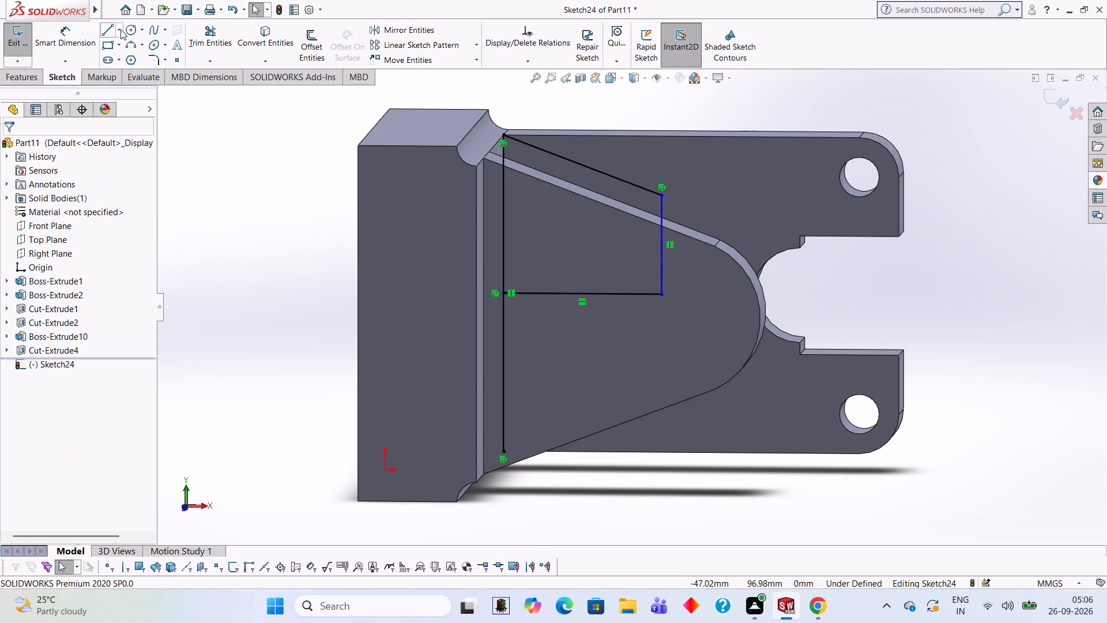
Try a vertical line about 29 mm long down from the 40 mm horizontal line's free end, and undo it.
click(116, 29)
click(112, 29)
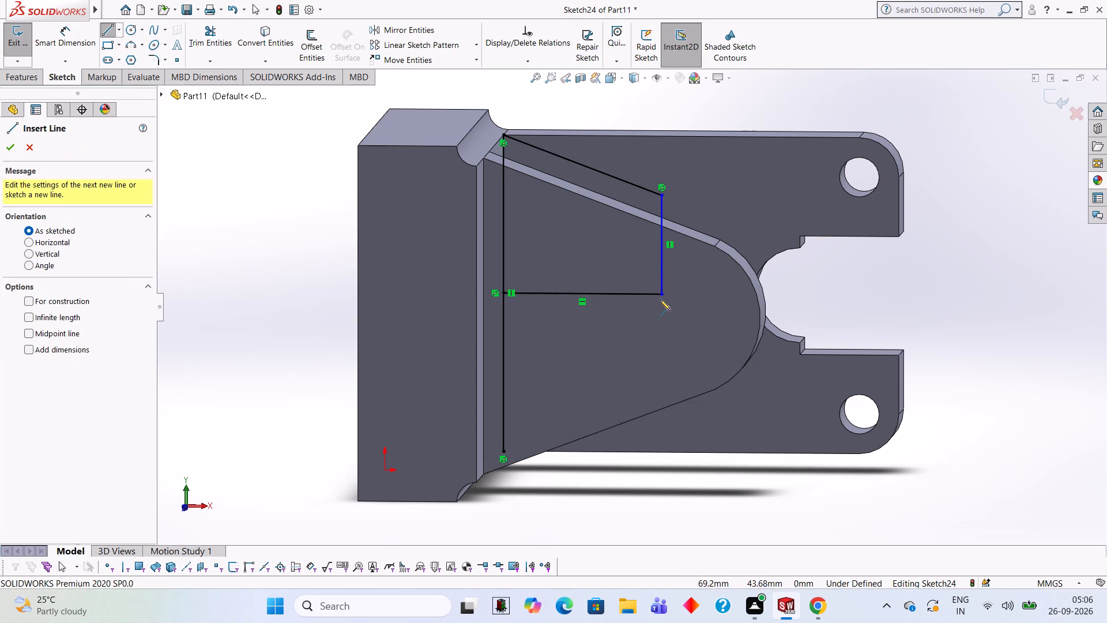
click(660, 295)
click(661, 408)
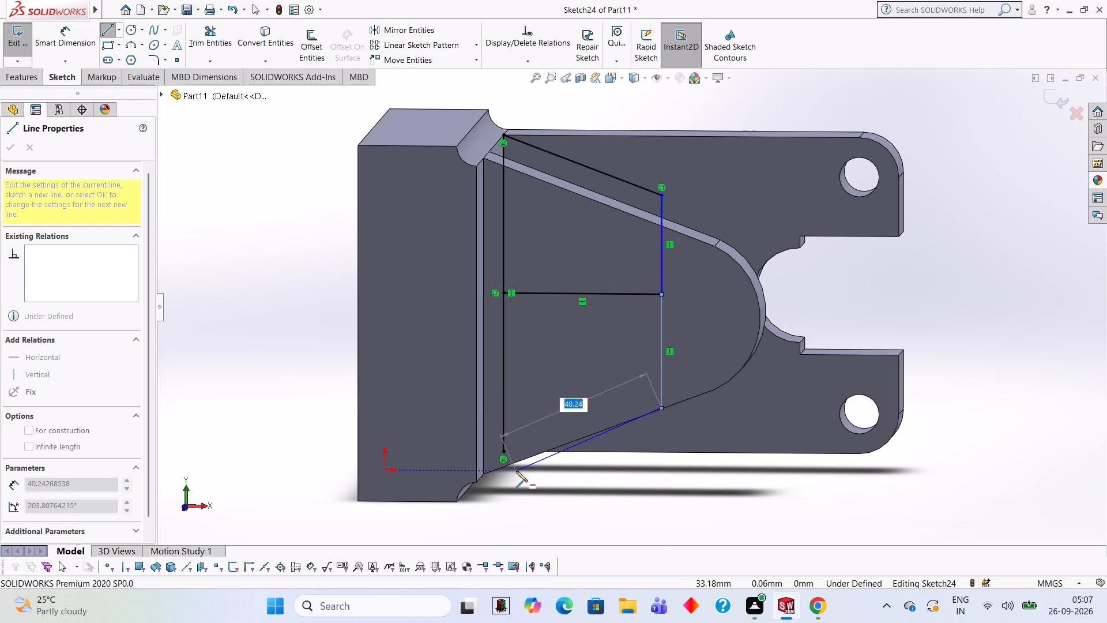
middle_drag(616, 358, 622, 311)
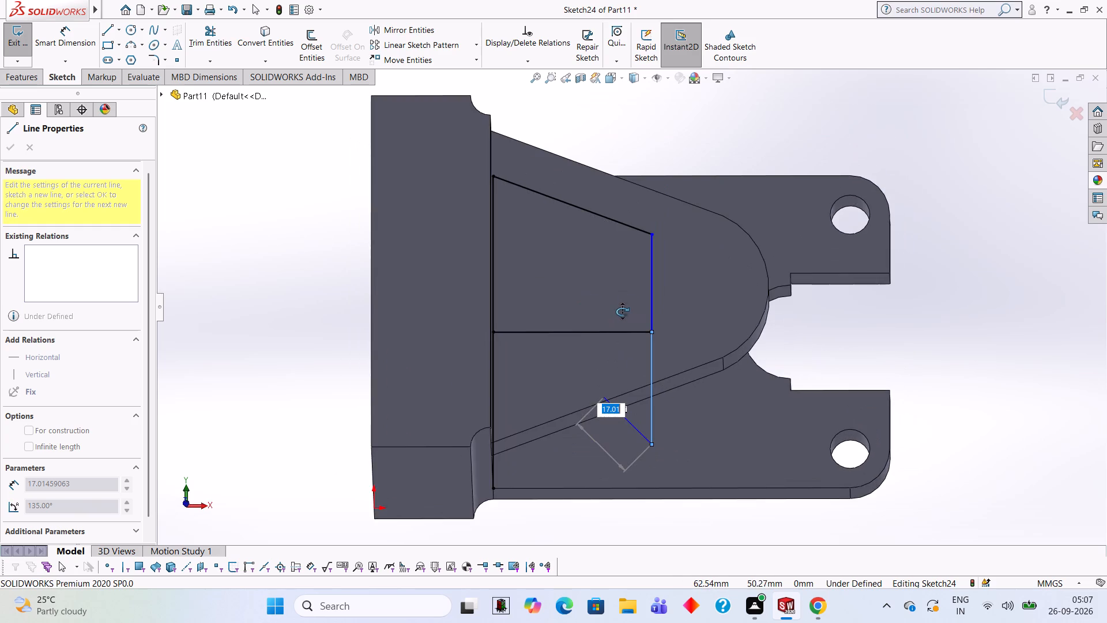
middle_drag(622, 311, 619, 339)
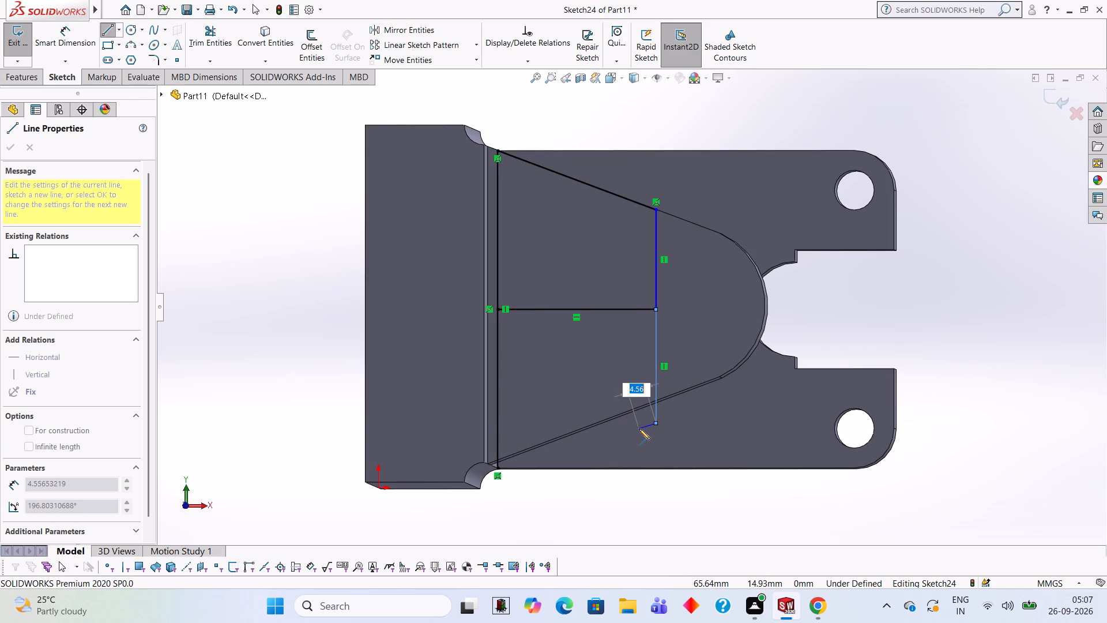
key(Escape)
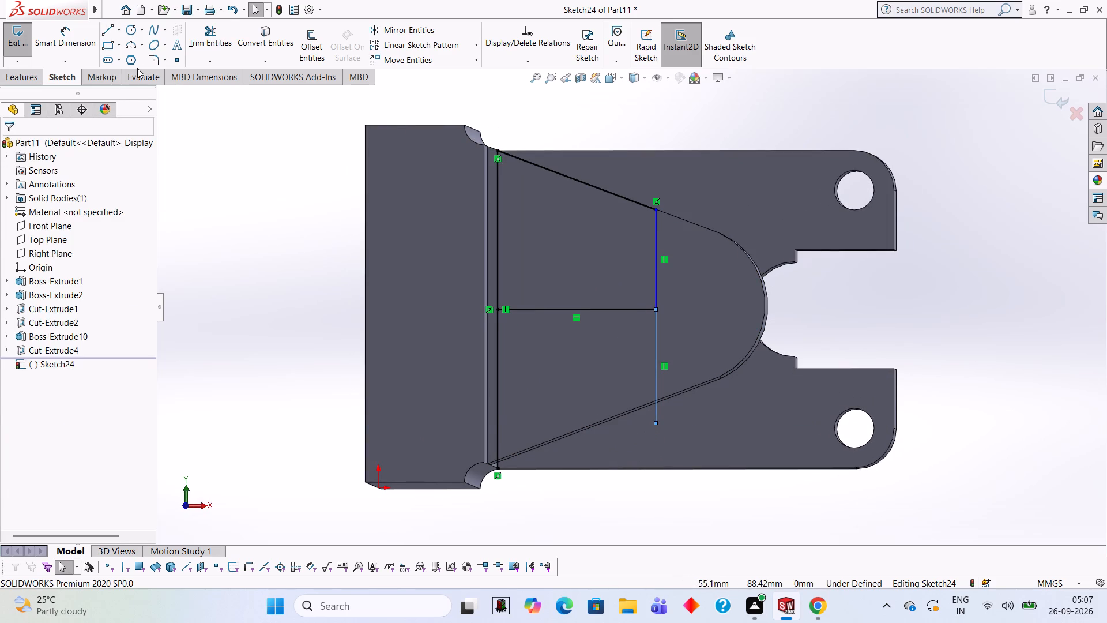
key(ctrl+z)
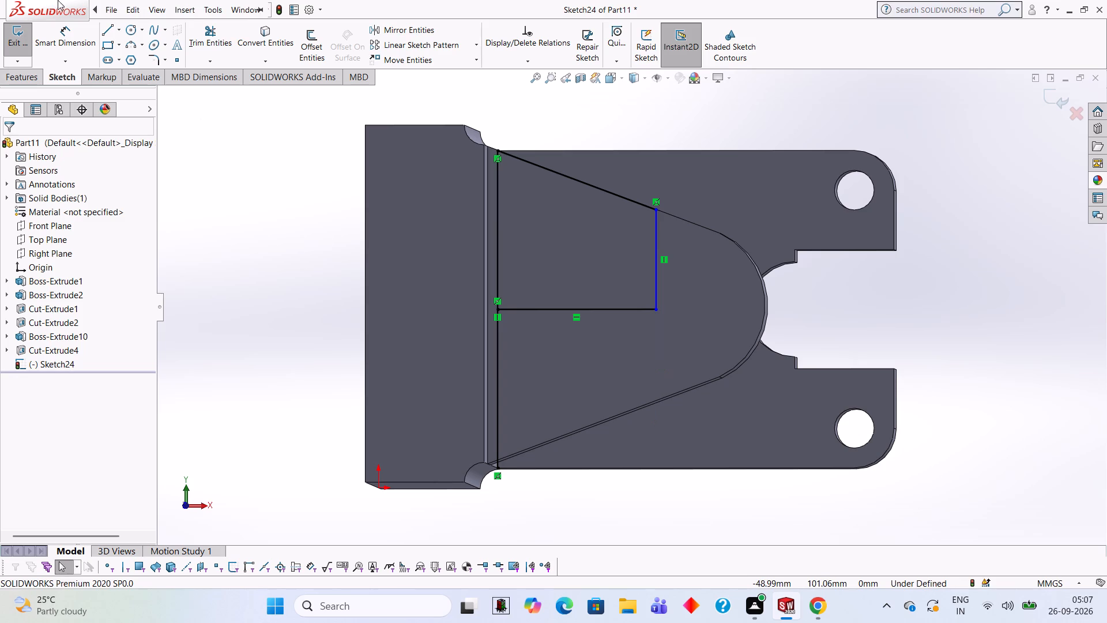
Draw a vertical line from the horizontal line's free end down to the lower taper edge, and close it with a sloped line about 43.5 mm long to the 80 mm line's lower end.
click(110, 35)
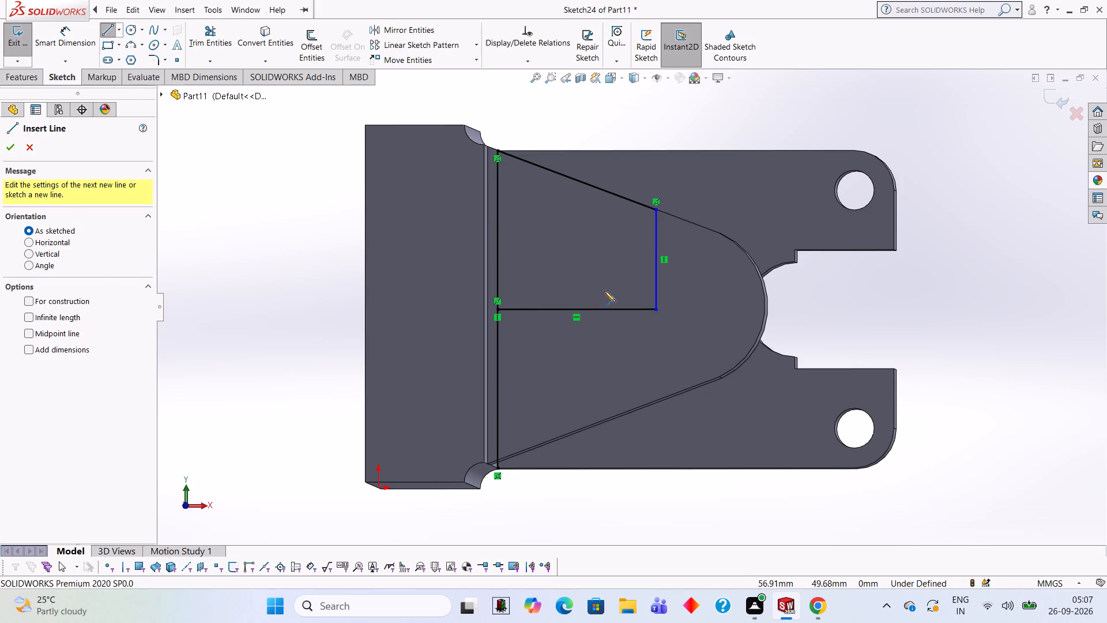
click(654, 307)
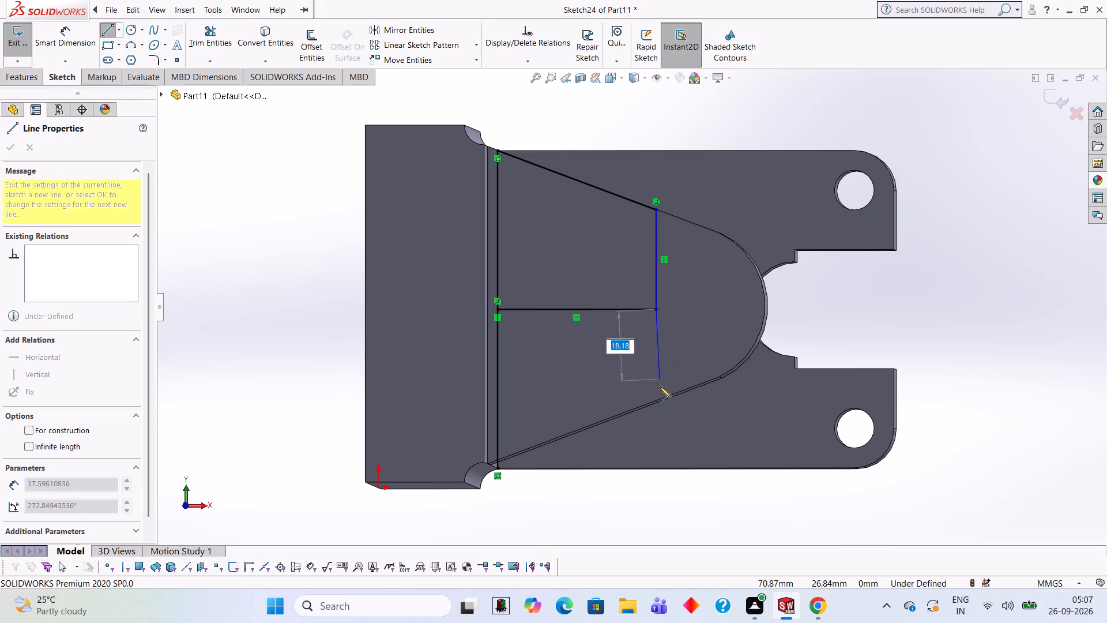
click(654, 400)
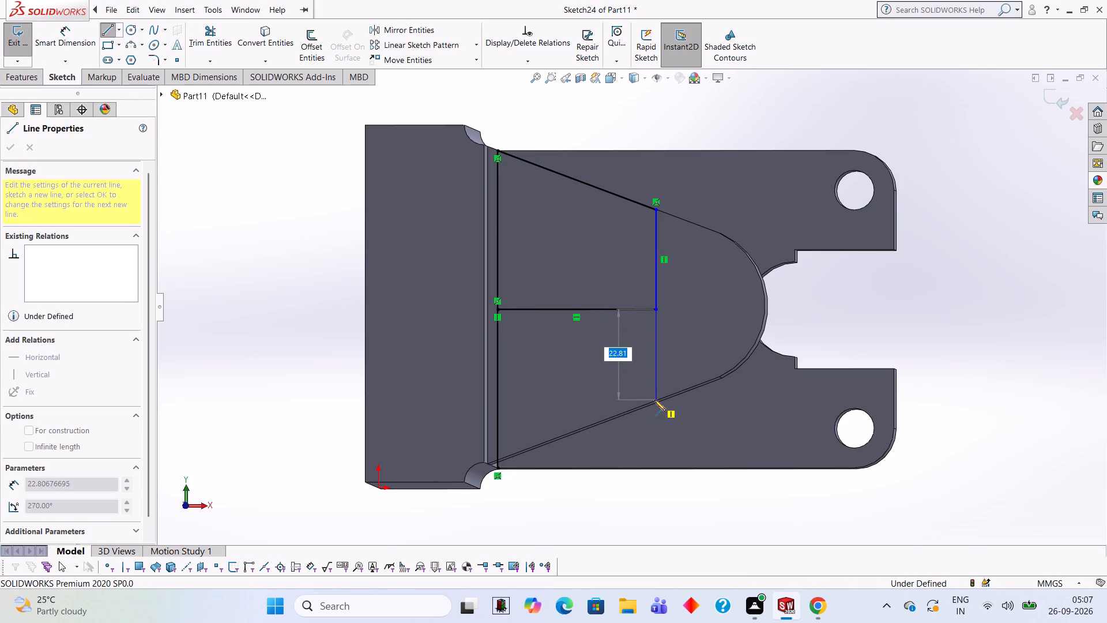
click(498, 468)
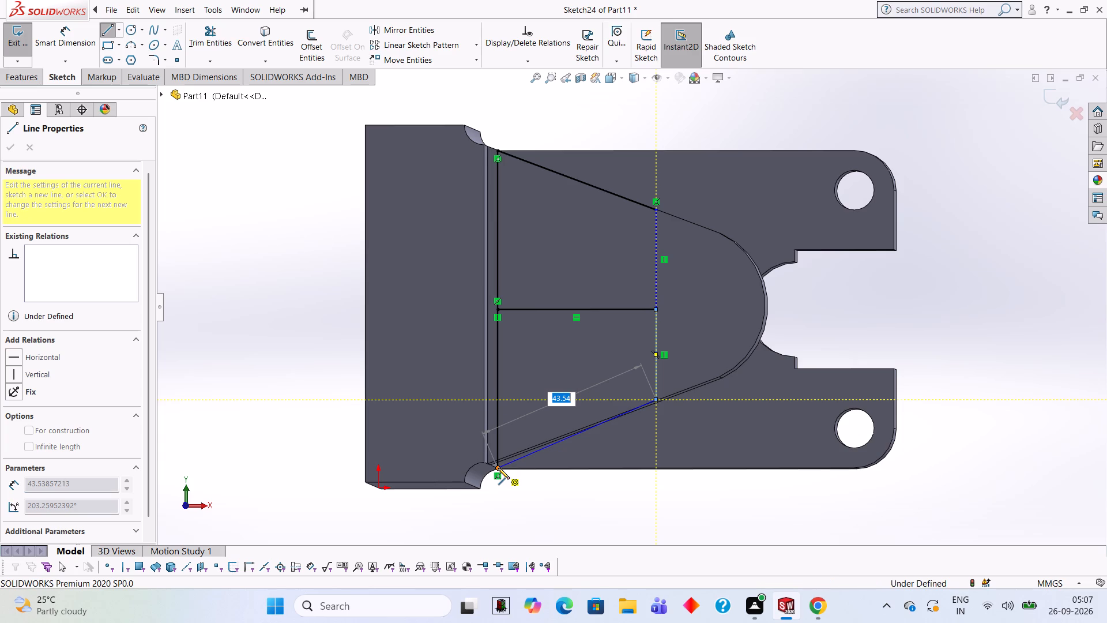
Start a blind Boss-Extrude of the tapered profile, taking its upper and lower regions as contours.
middle_click(649, 265)
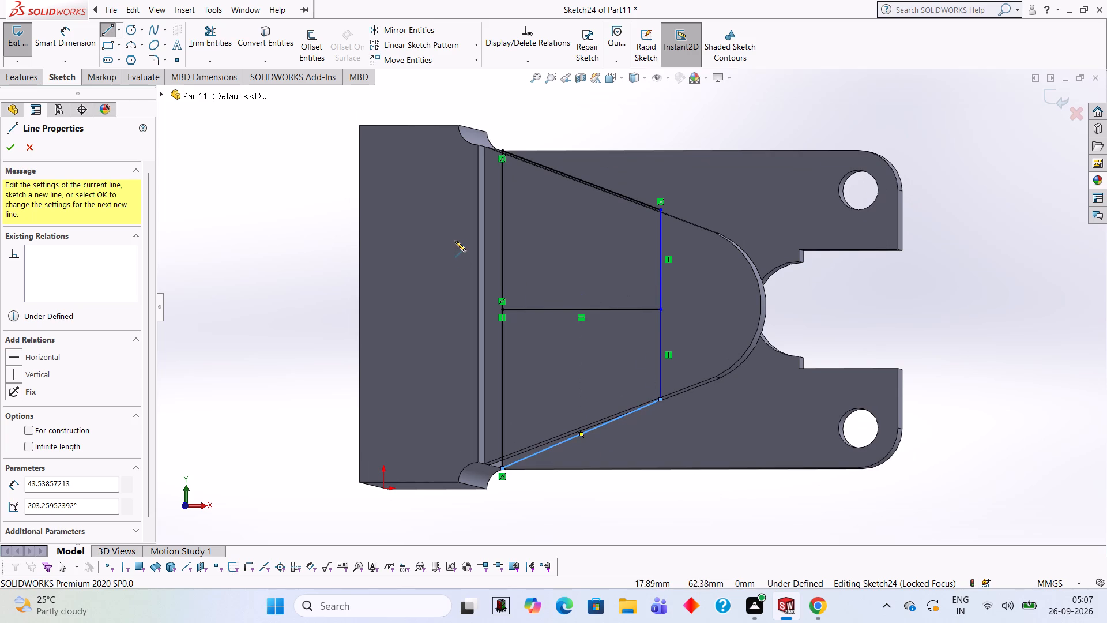
click(28, 86)
click(28, 74)
click(33, 39)
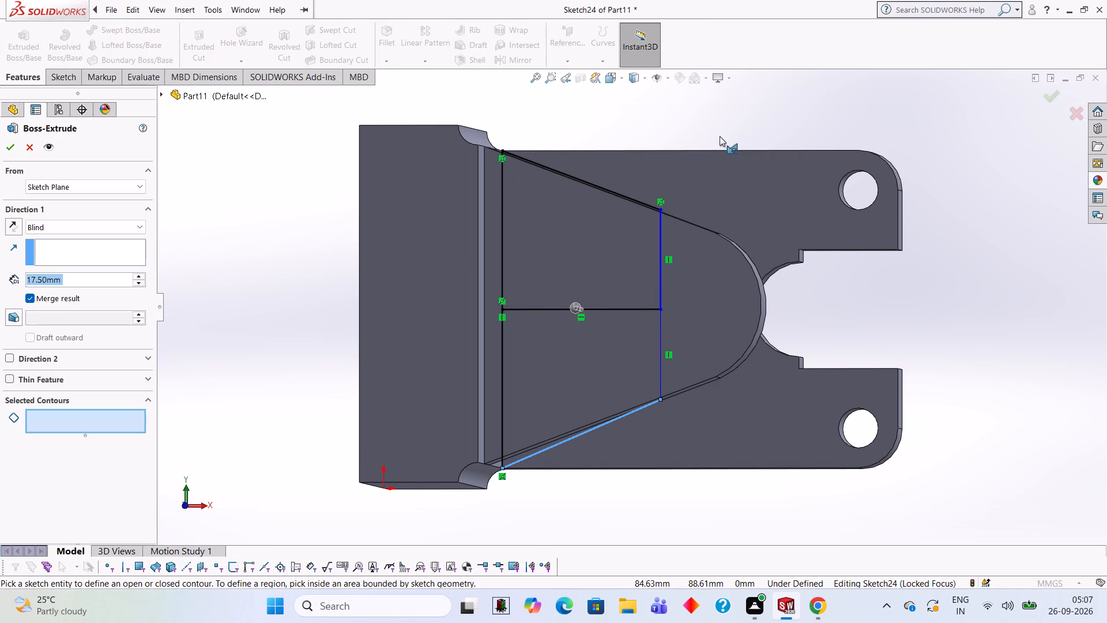
middle_drag(721, 137, 685, 141)
click(677, 217)
middle_drag(713, 160, 701, 153)
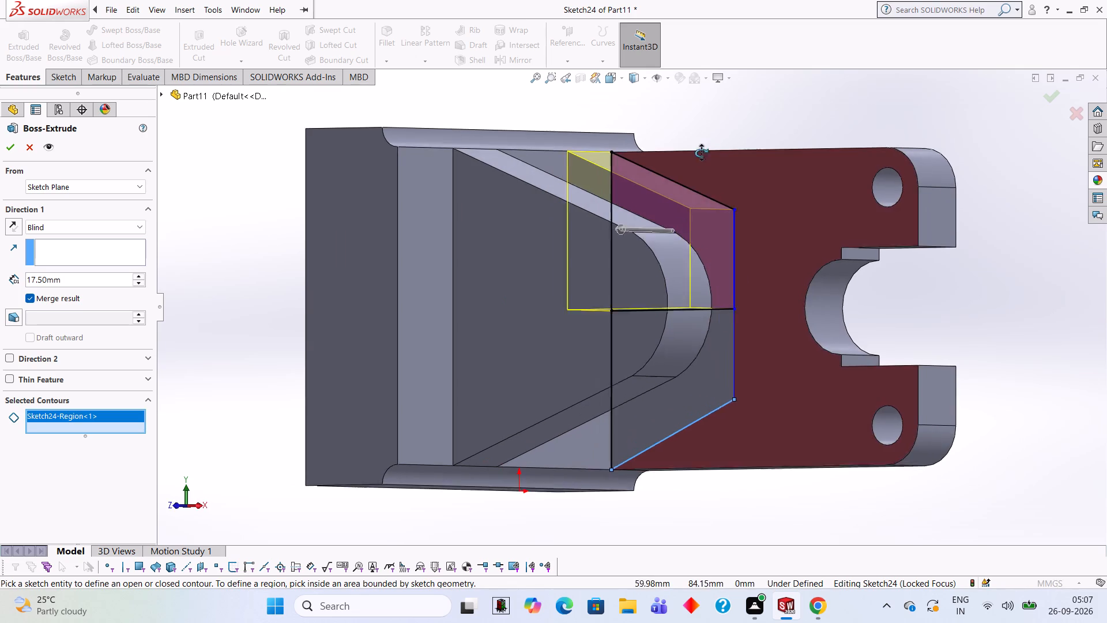
middle_drag(701, 153, 698, 151)
click(712, 343)
middle_drag(741, 202, 686, 171)
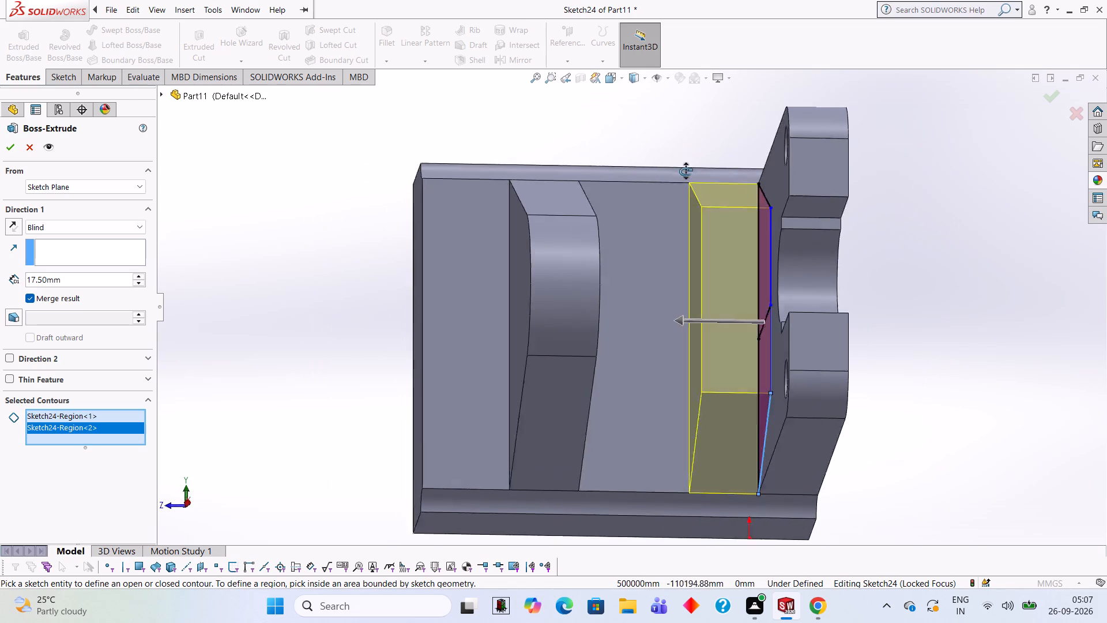
middle_drag(686, 171, 699, 178)
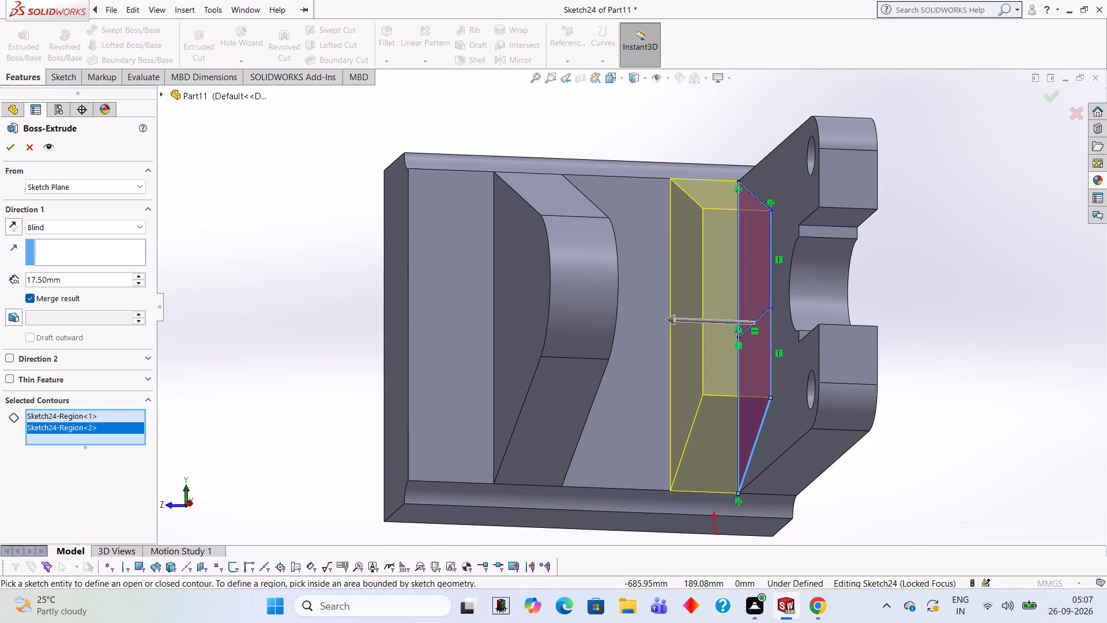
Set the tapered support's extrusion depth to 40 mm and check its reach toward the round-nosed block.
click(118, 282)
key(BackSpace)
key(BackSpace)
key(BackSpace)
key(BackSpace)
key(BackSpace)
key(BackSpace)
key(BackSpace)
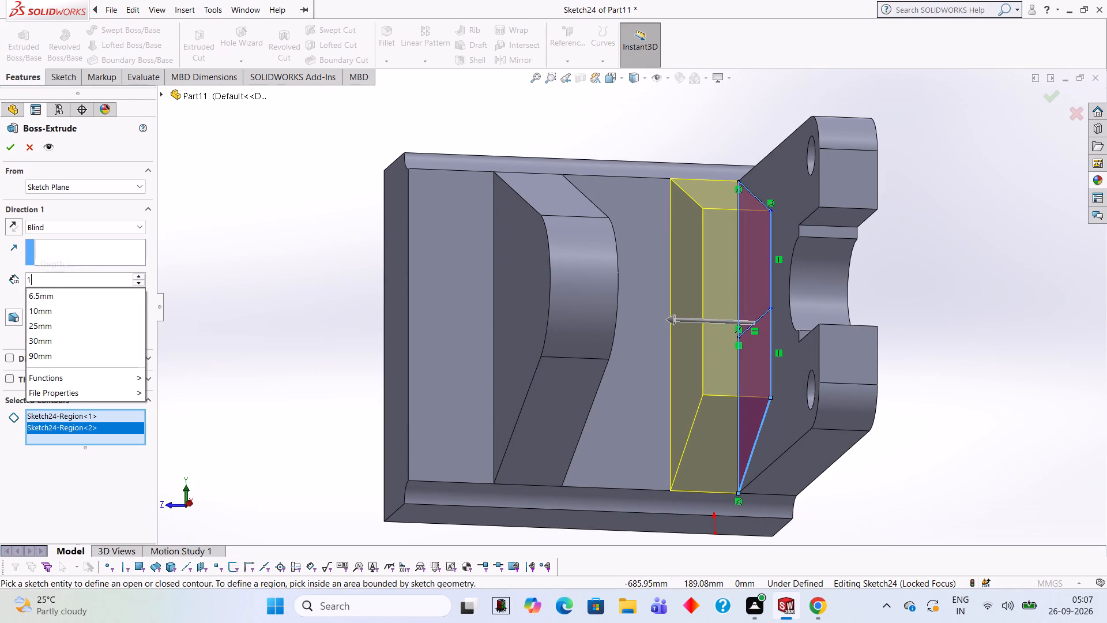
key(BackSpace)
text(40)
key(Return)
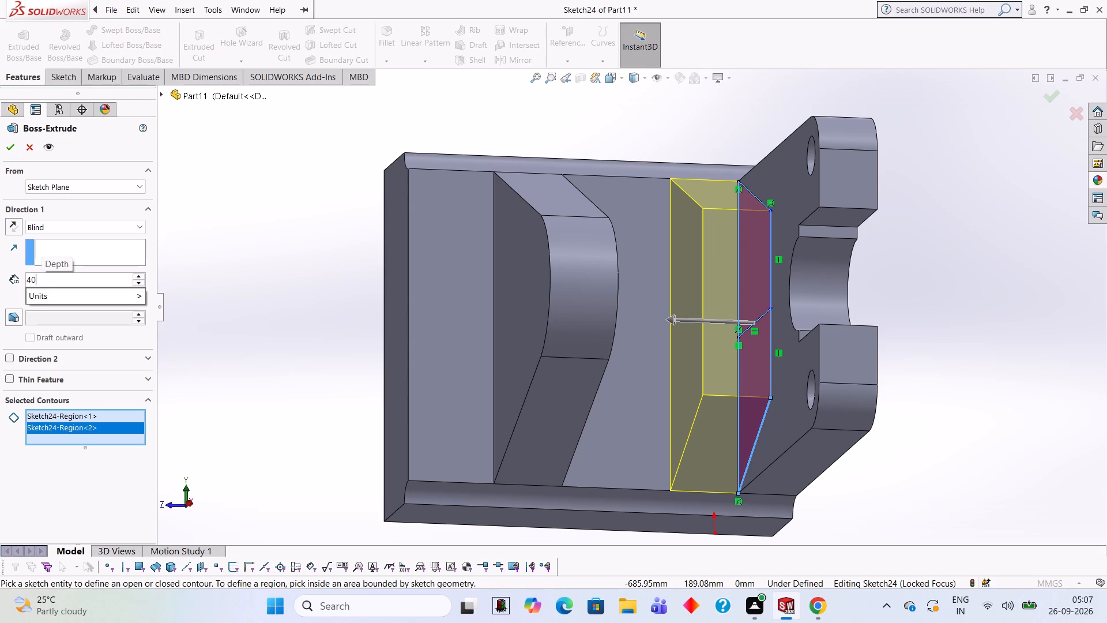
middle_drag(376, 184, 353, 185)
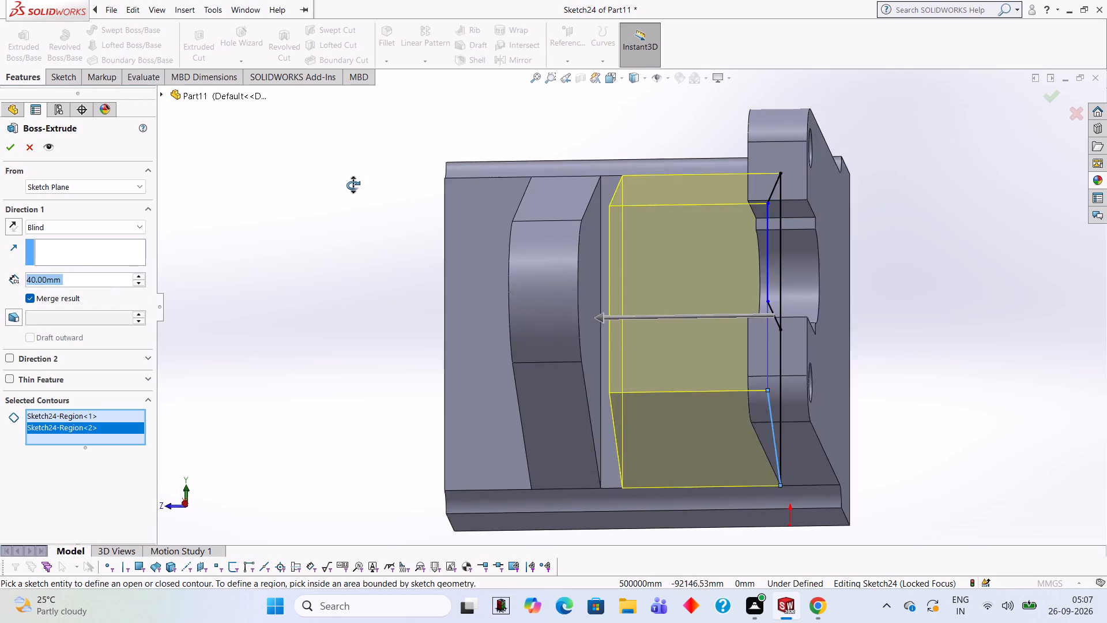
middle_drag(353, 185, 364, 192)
Set the extrusion depth to 45 mm and finish the tapered support with its result merged.
click(96, 281)
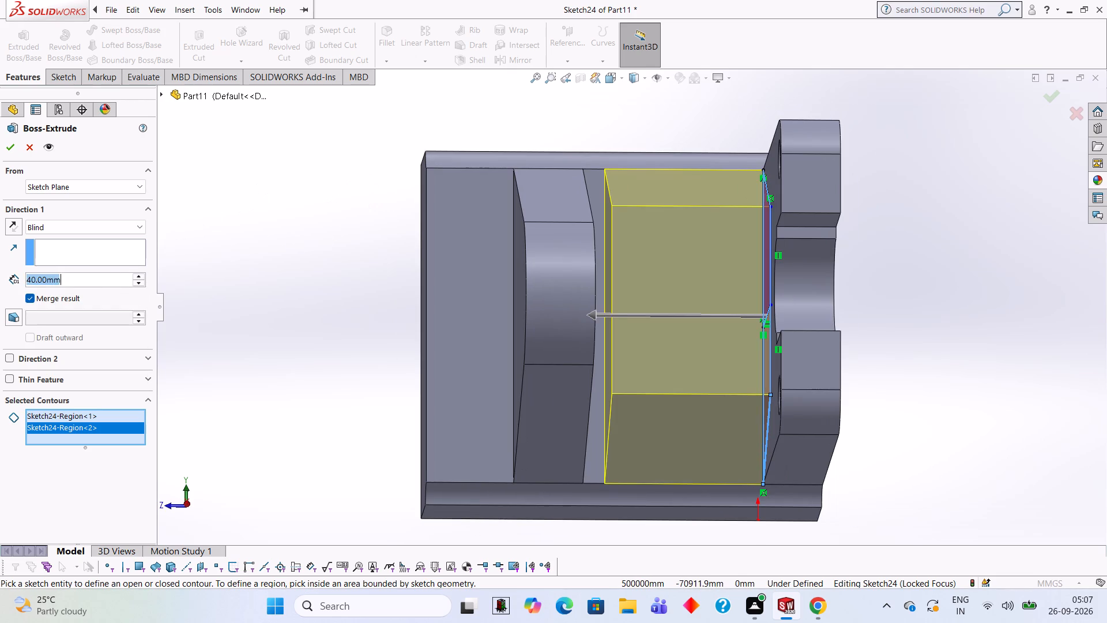
key(BackSpace)
key(BackSpace)
key(BackSpace)
key(BackSpace)
key(BackSpace)
key(BackSpace)
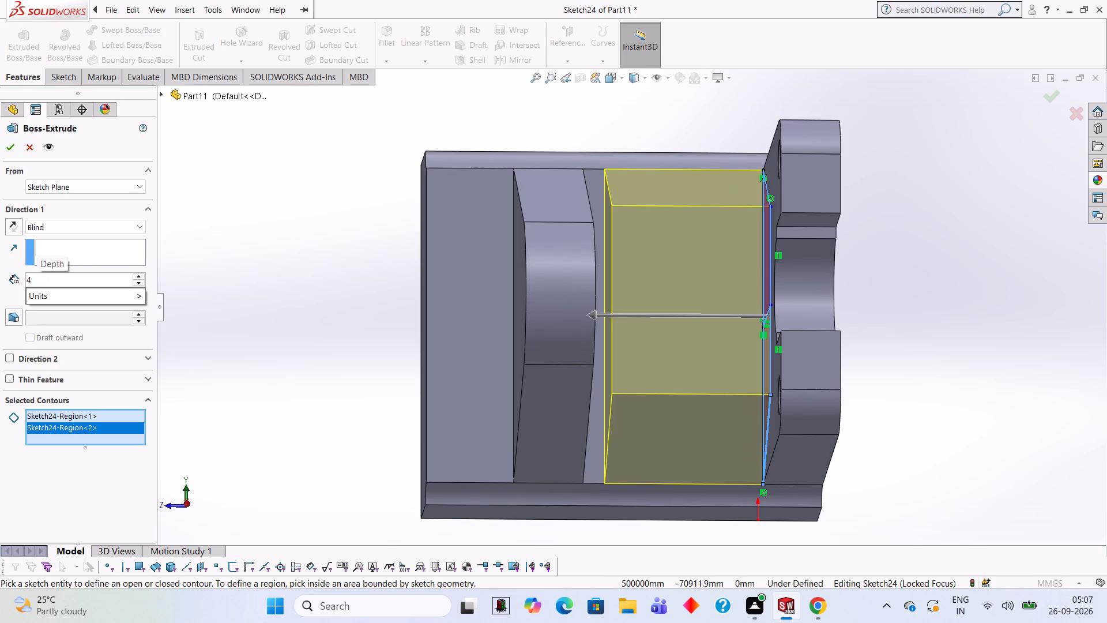
key(5)
key(Return)
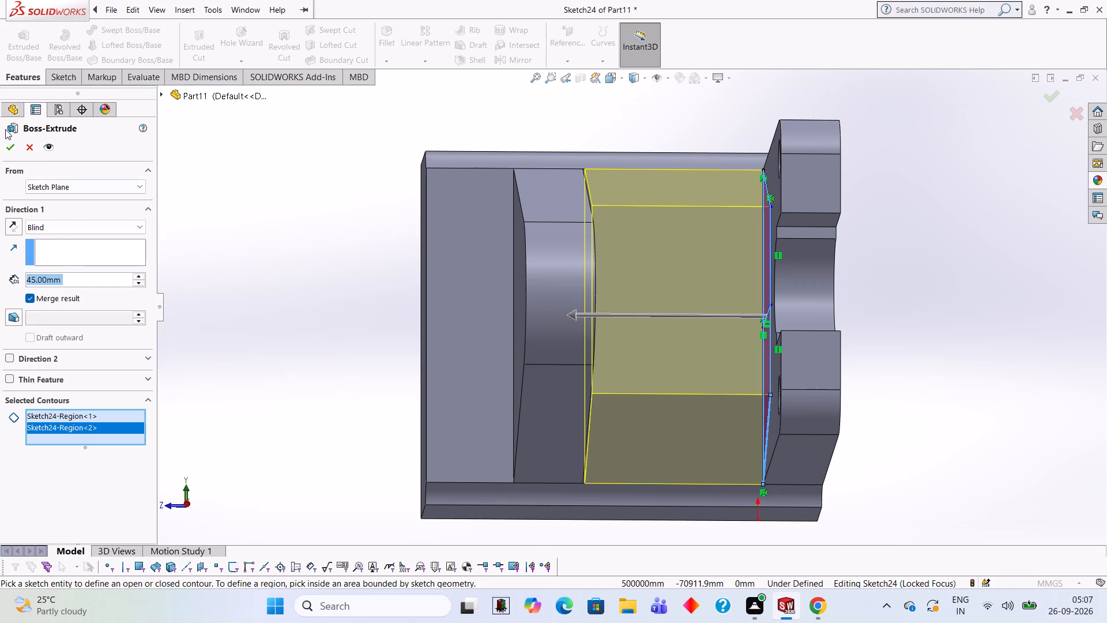
click(13, 150)
drag(381, 238, 374, 238)
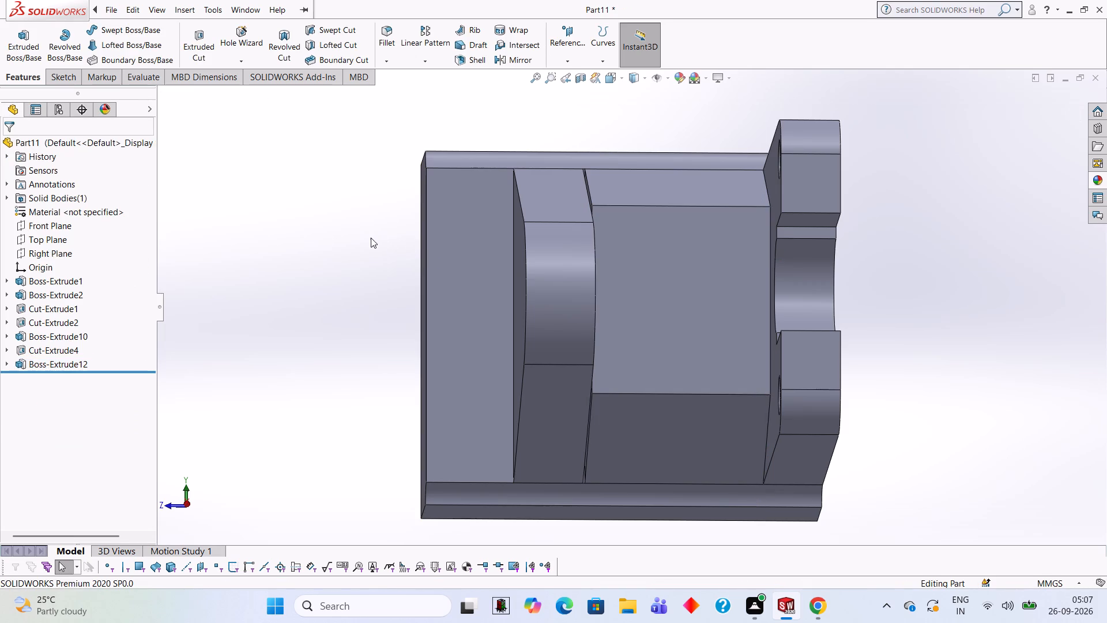
Sketch a circle of radius 10 mm on the round-nosed block's outer face, centred on the rounded nose.
middle_drag(565, 243, 553, 247)
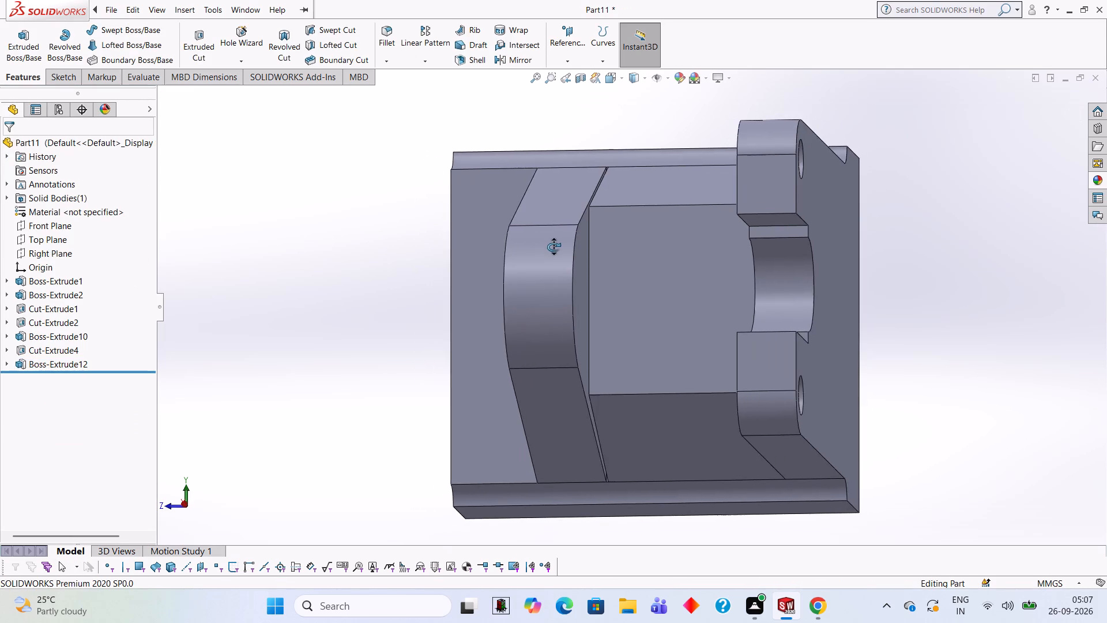
middle_drag(553, 247, 560, 250)
middle_drag(979, 250, 908, 225)
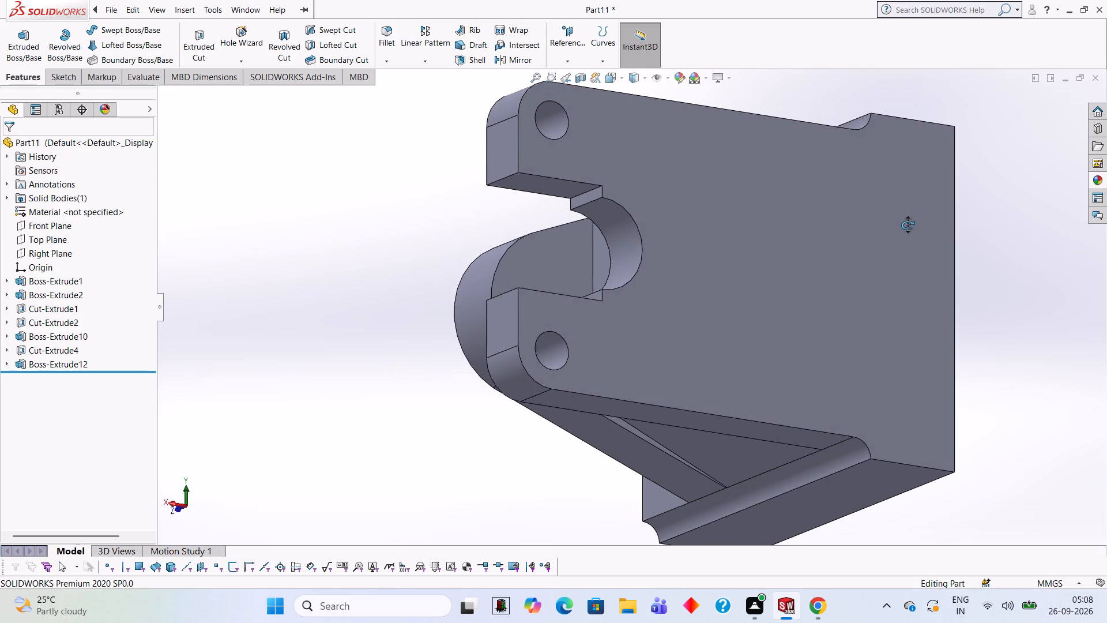
middle_drag(908, 225, 1053, 257)
click(586, 268)
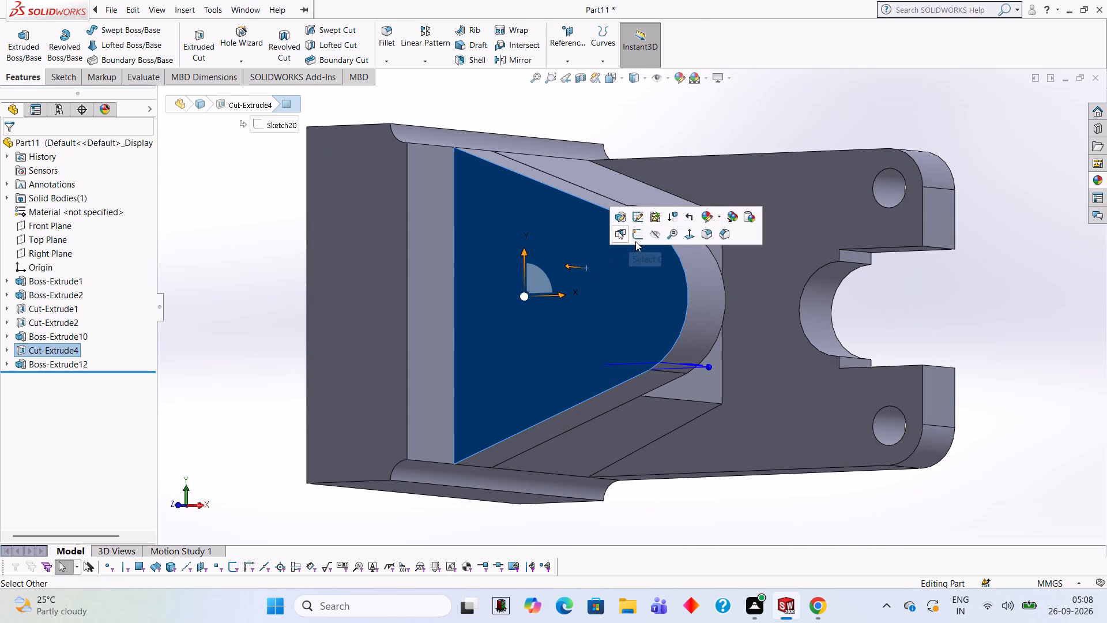
click(635, 239)
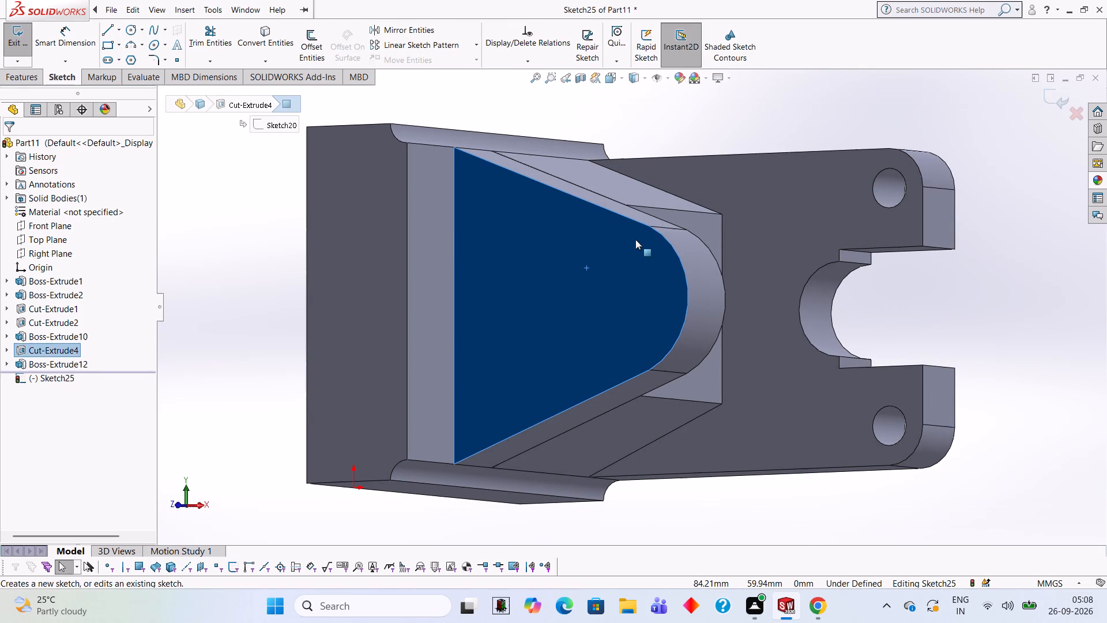
key(ctrl+8)
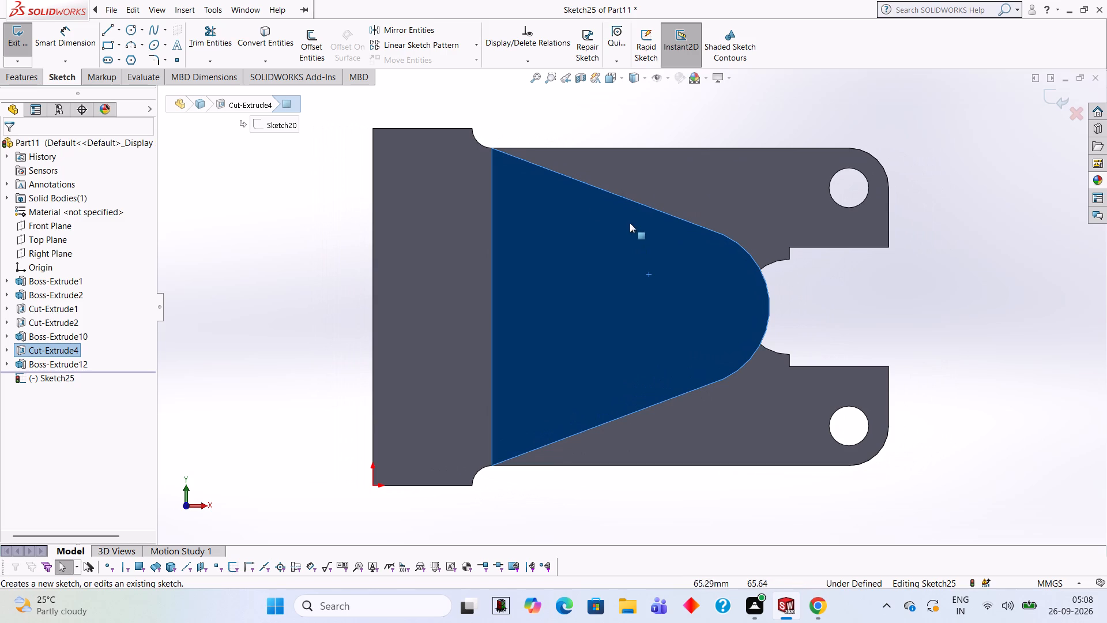
click(132, 32)
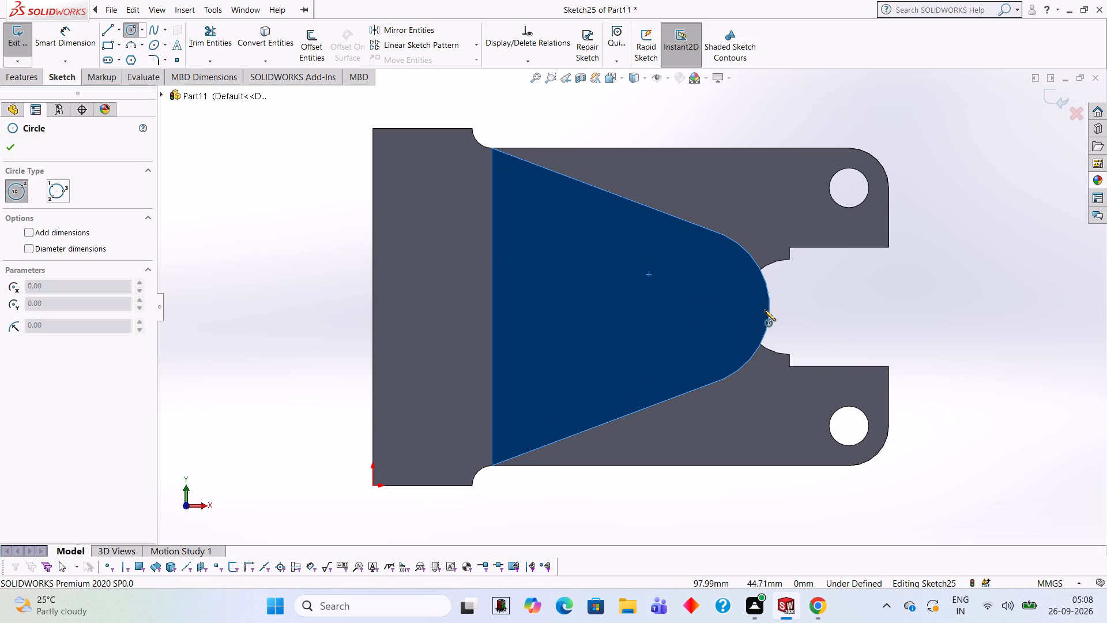
click(692, 306)
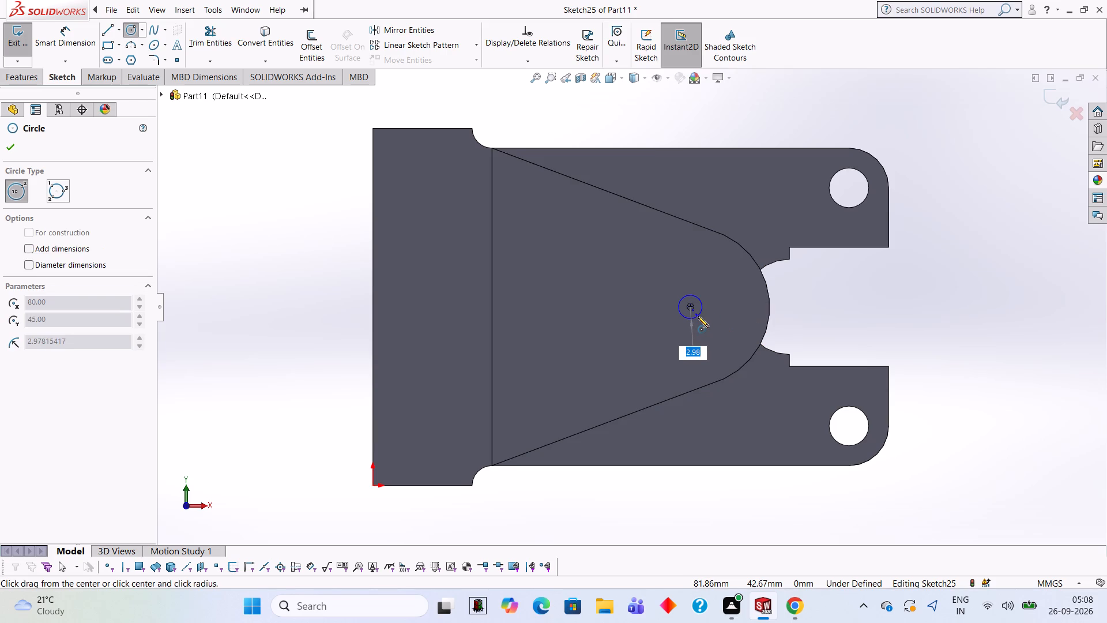
text(10)
key(Return)
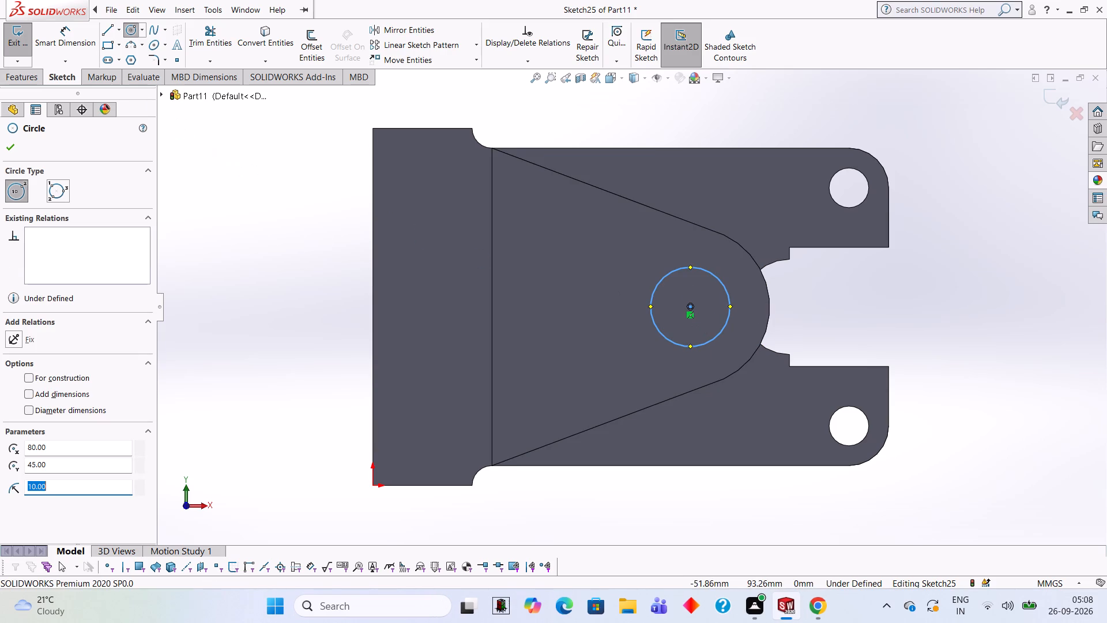
Cut the circle through the round-nosed block with a blind Extruded Cut 17.5 mm deep.
click(16, 80)
click(190, 46)
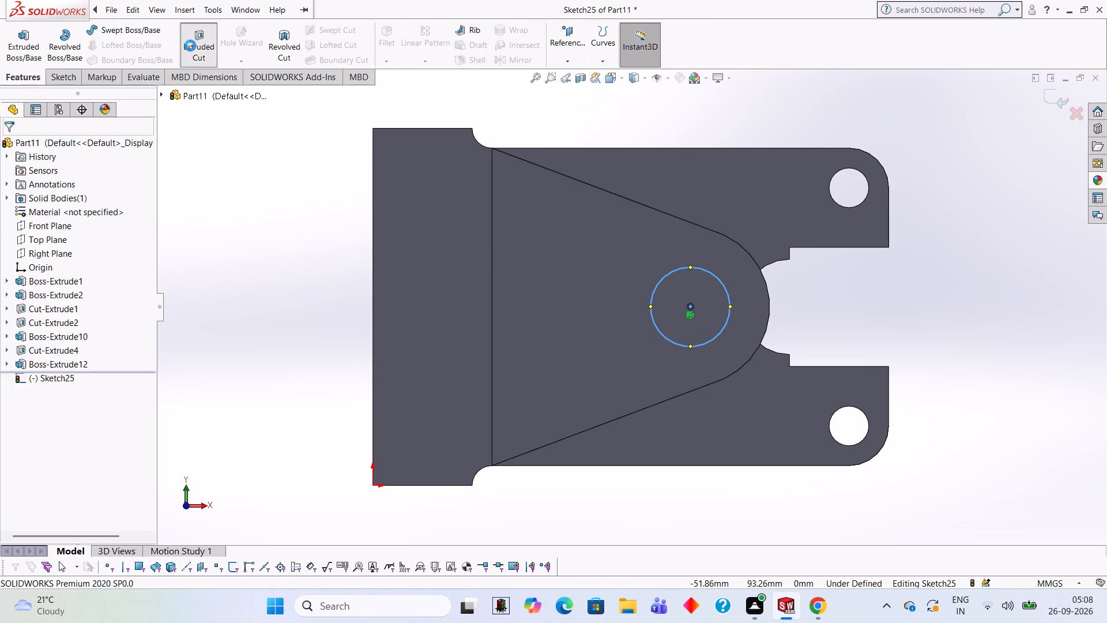
middle_drag(188, 210, 66, 219)
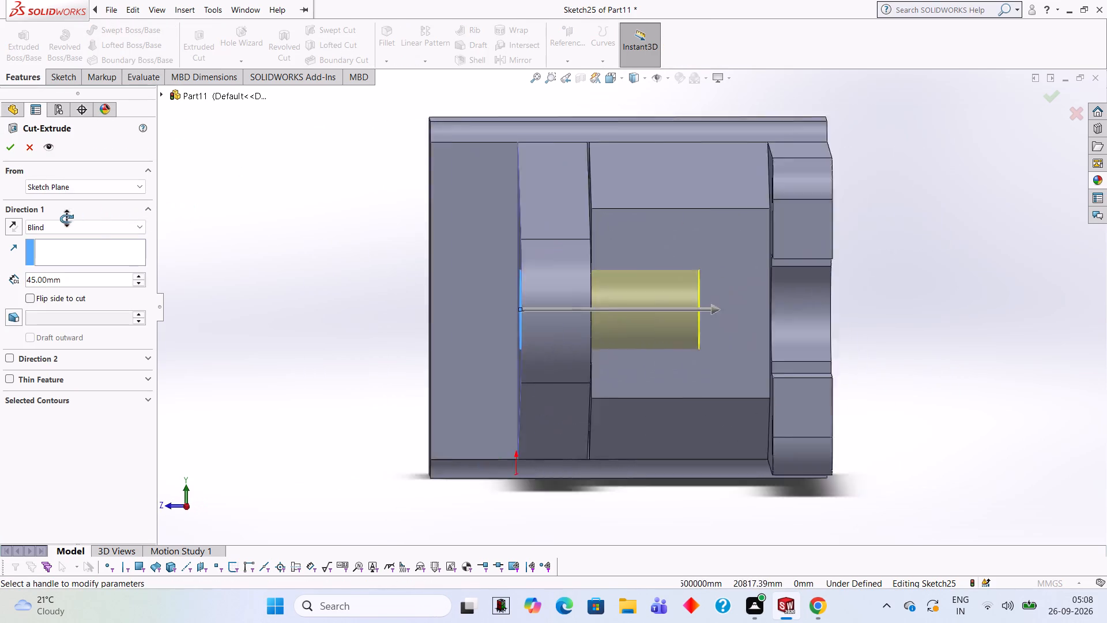
middle_drag(66, 219, 52, 220)
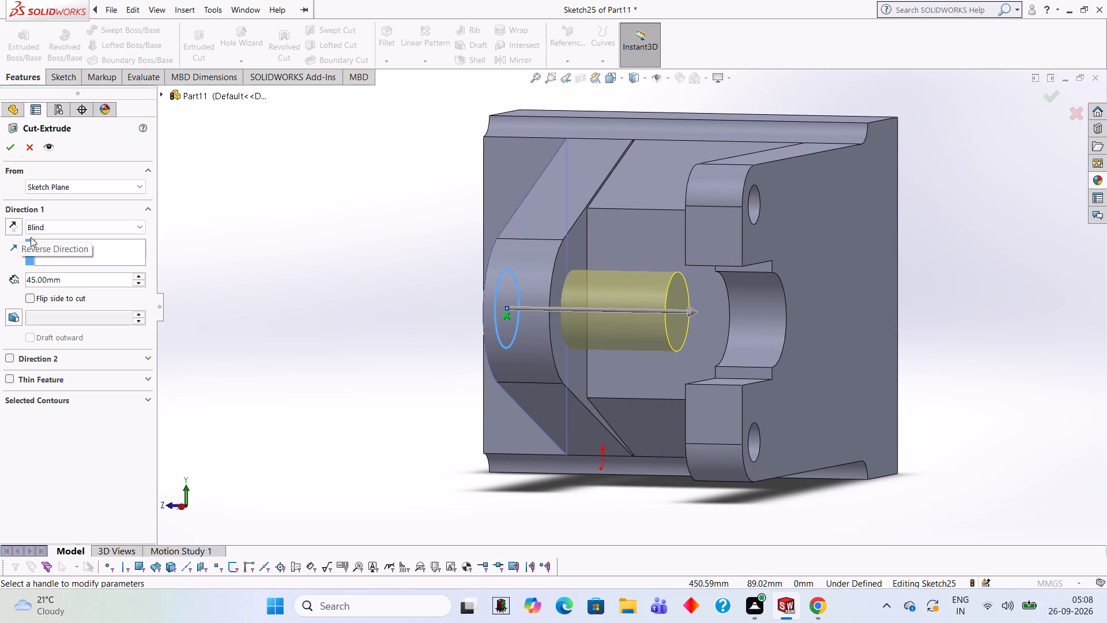
click(66, 279)
key(BackSpace)
key(BackSpace)
key(BackSpace)
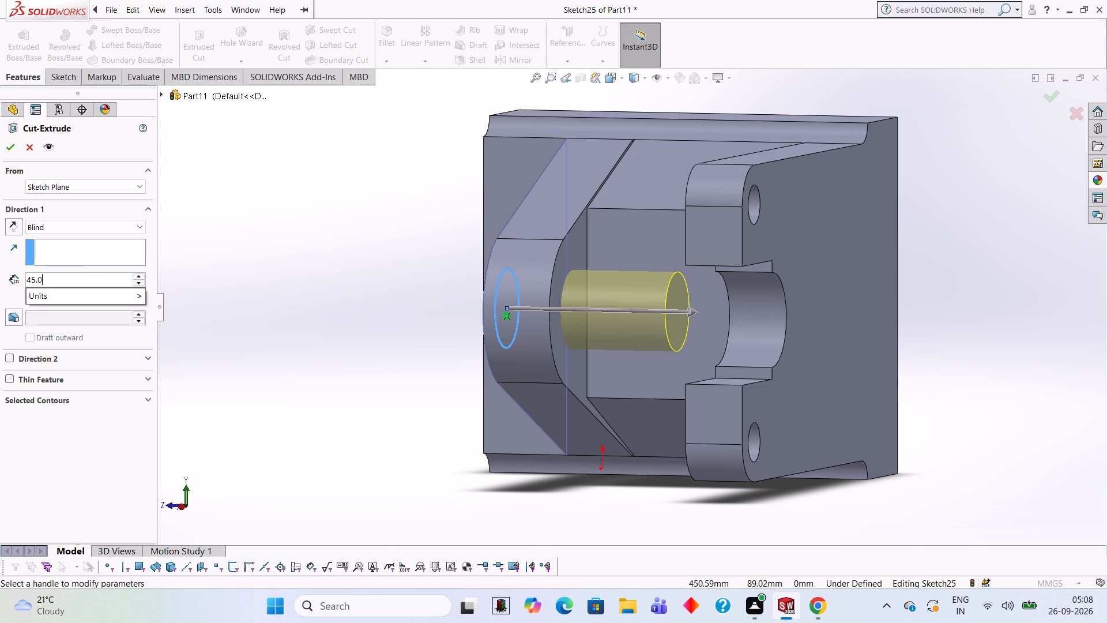
key(BackSpace)
key(BackSpace)
key(BackSpace)
key(BackSpace)
key(BackSpace)
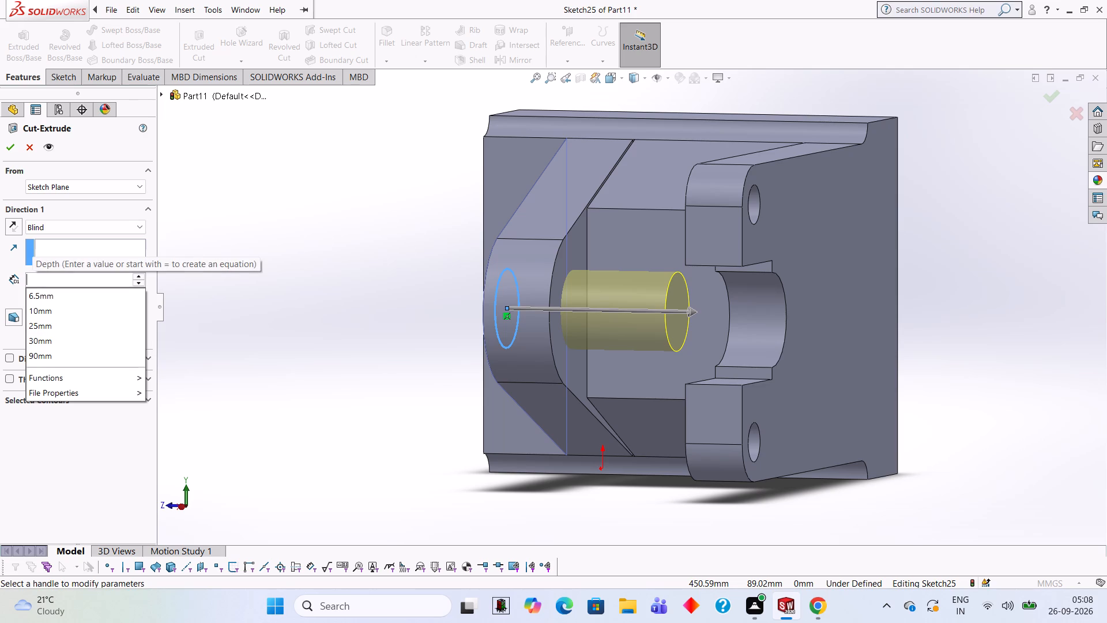
text(17.5)
key(Return)
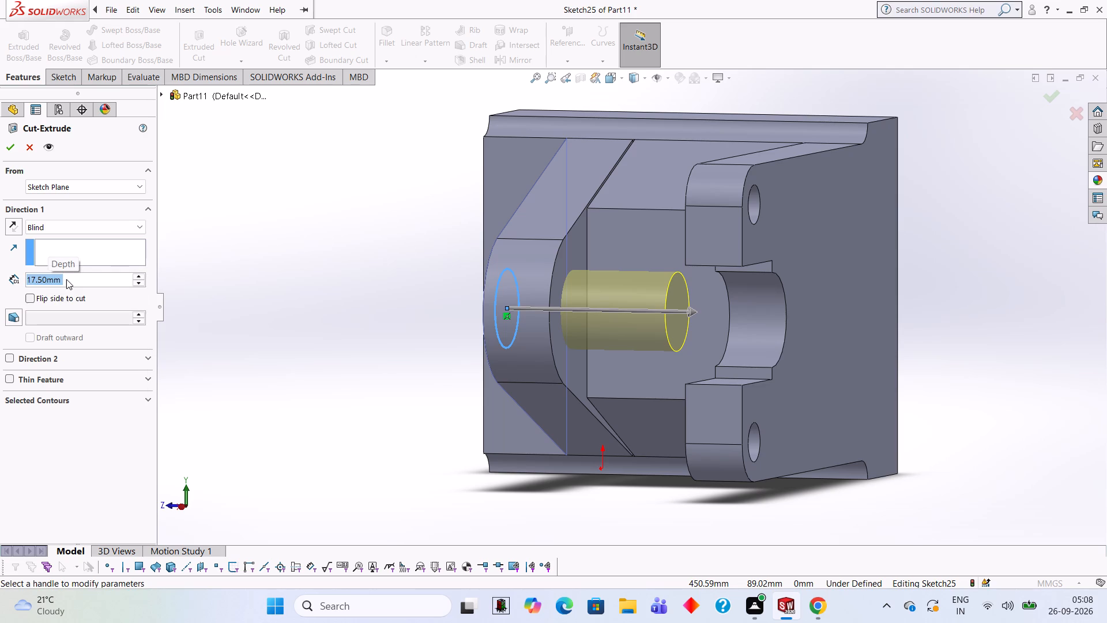
click(6, 150)
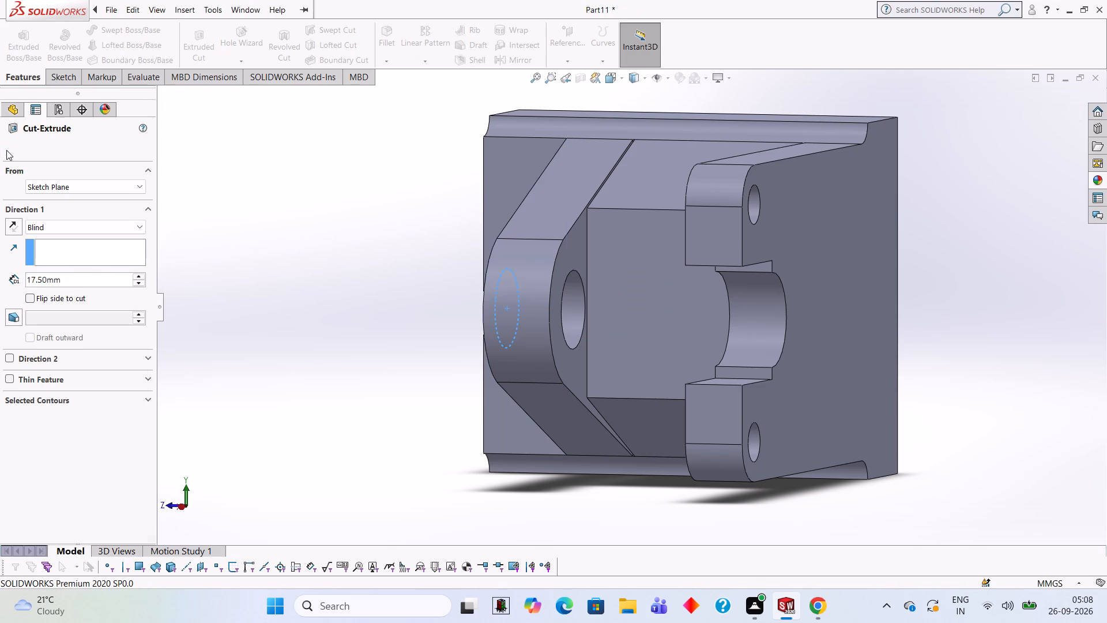
click(224, 176)
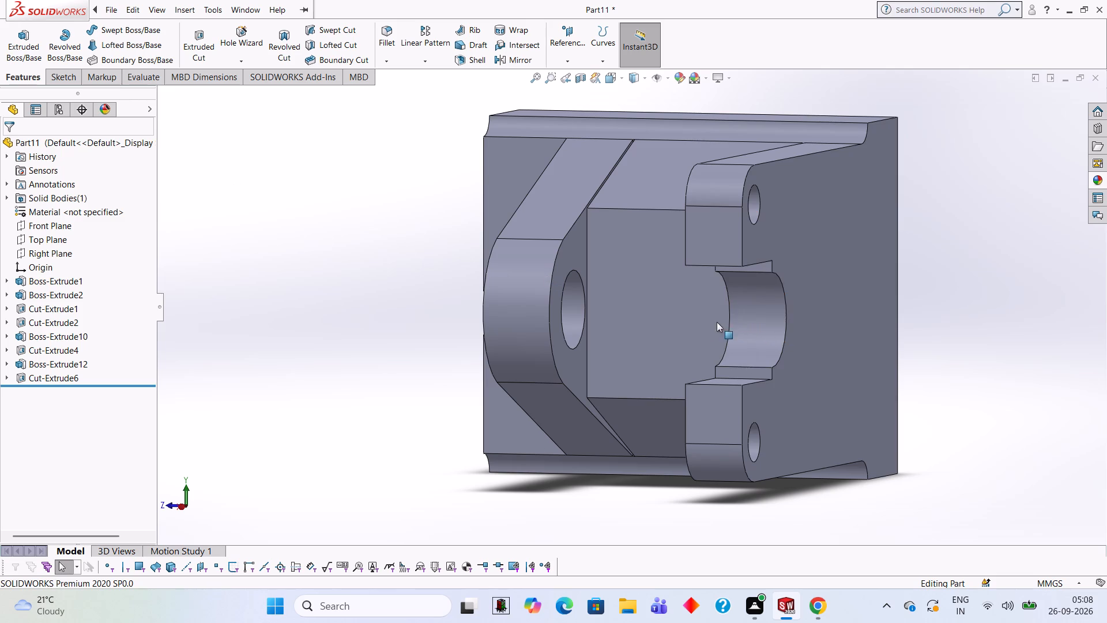
Sketch a circle of radius 5 mm at the centre of the tapered support's flat rectangular end face.
click(673, 315)
click(729, 277)
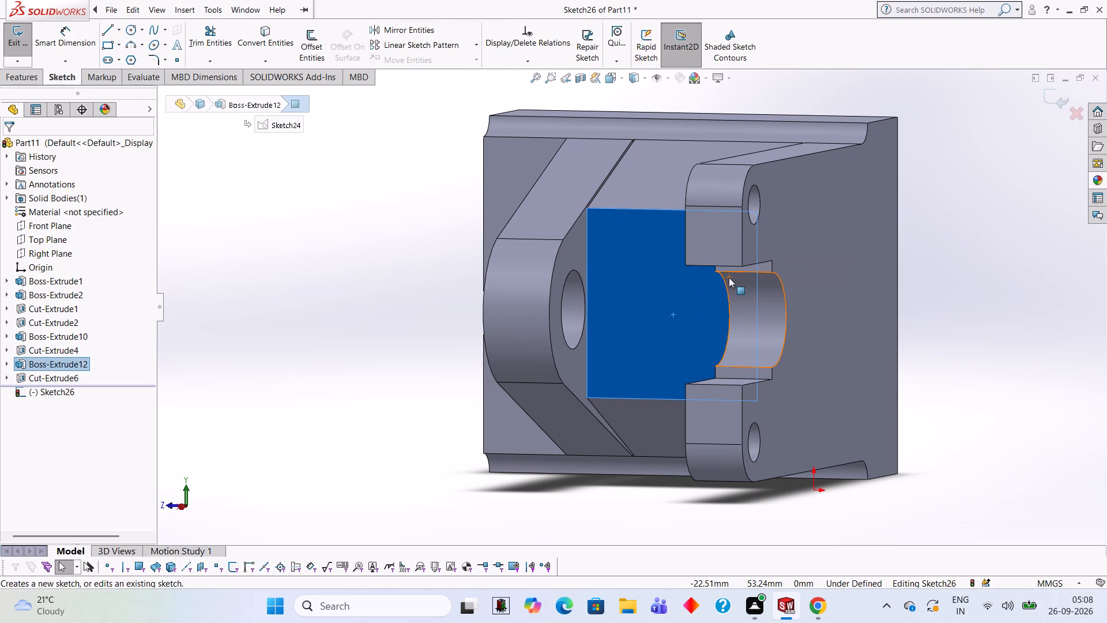
key(ctrl+8)
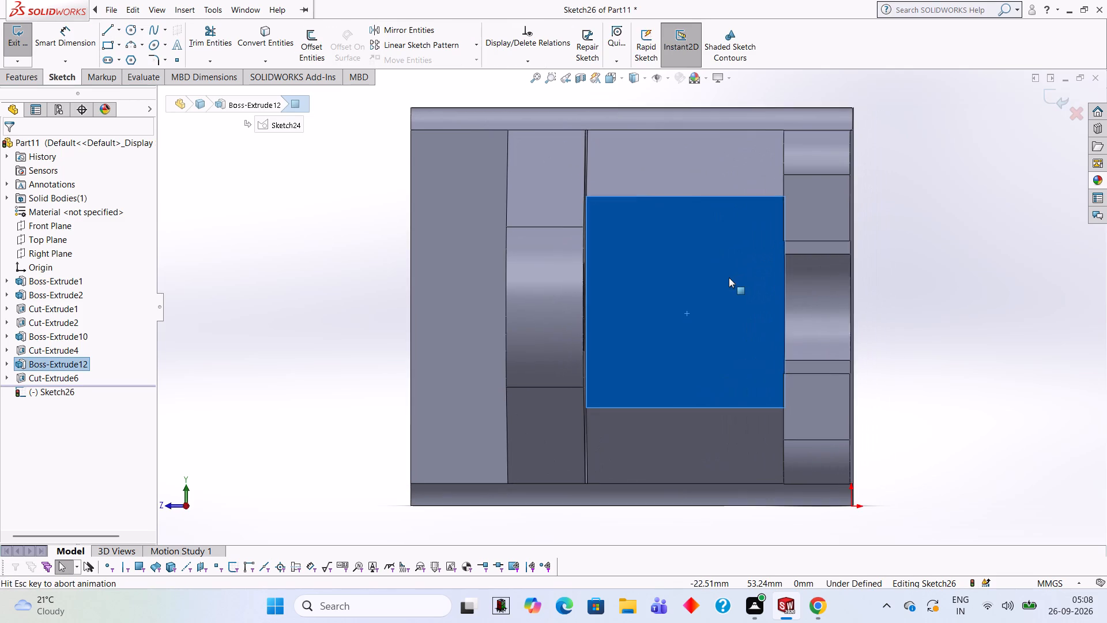
click(133, 33)
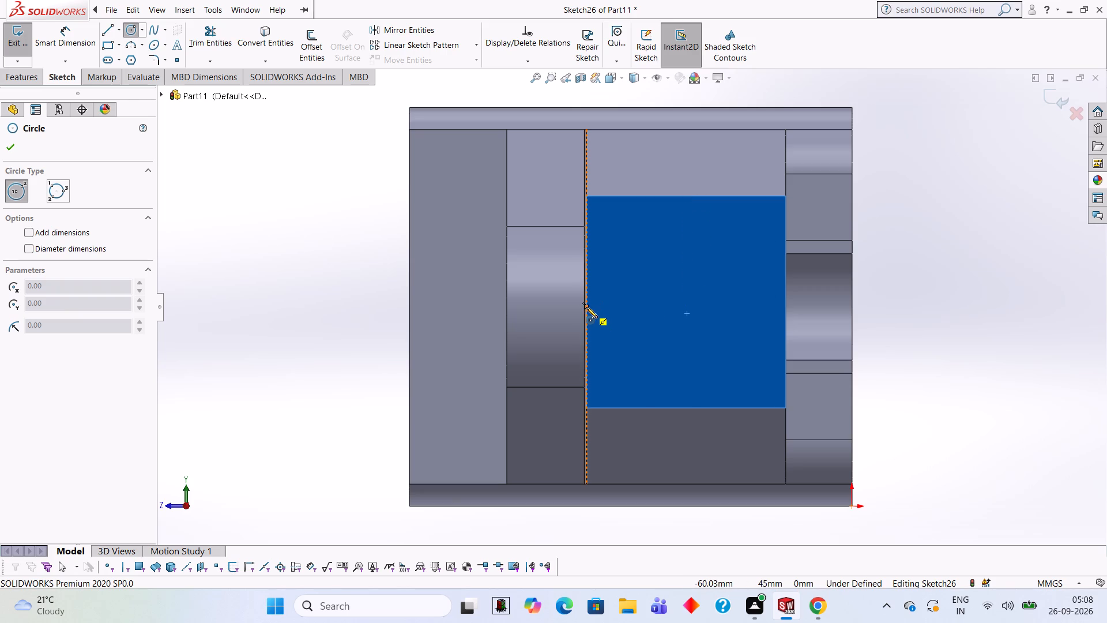
click(687, 308)
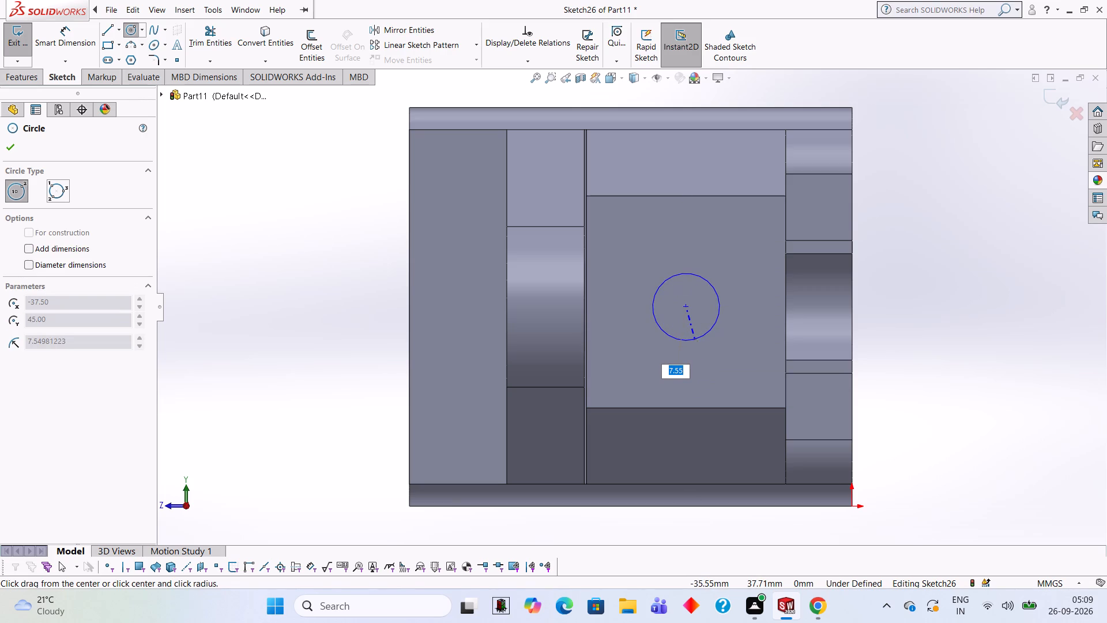
key(5)
key(Return)
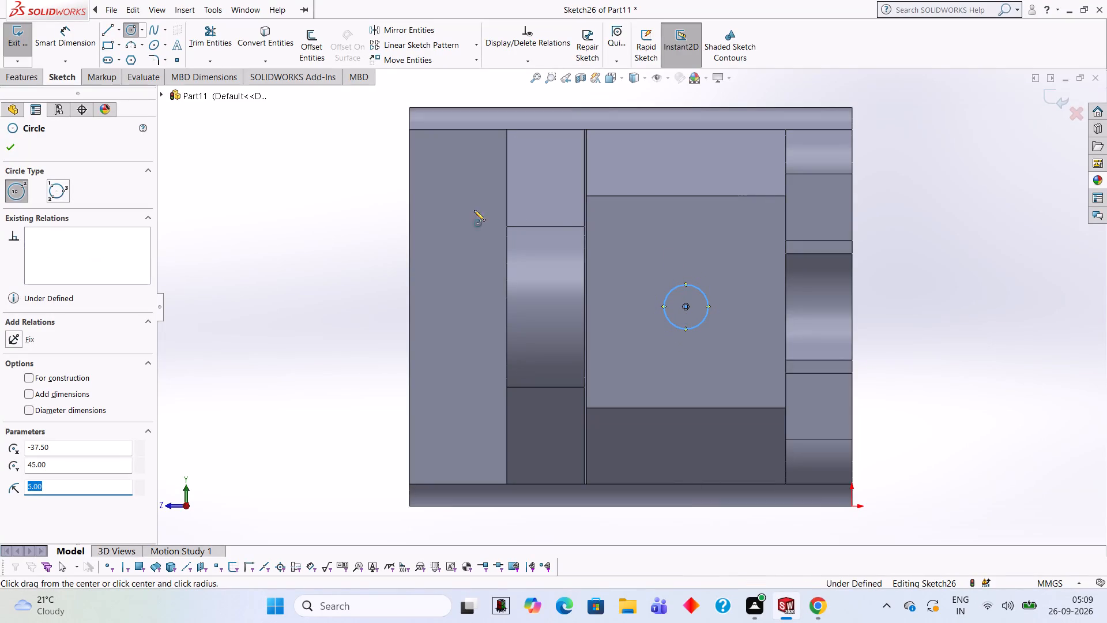
Cut the 5 mm radius circle into the tapered support with a blind Extruded Cut 30 mm deep.
click(18, 73)
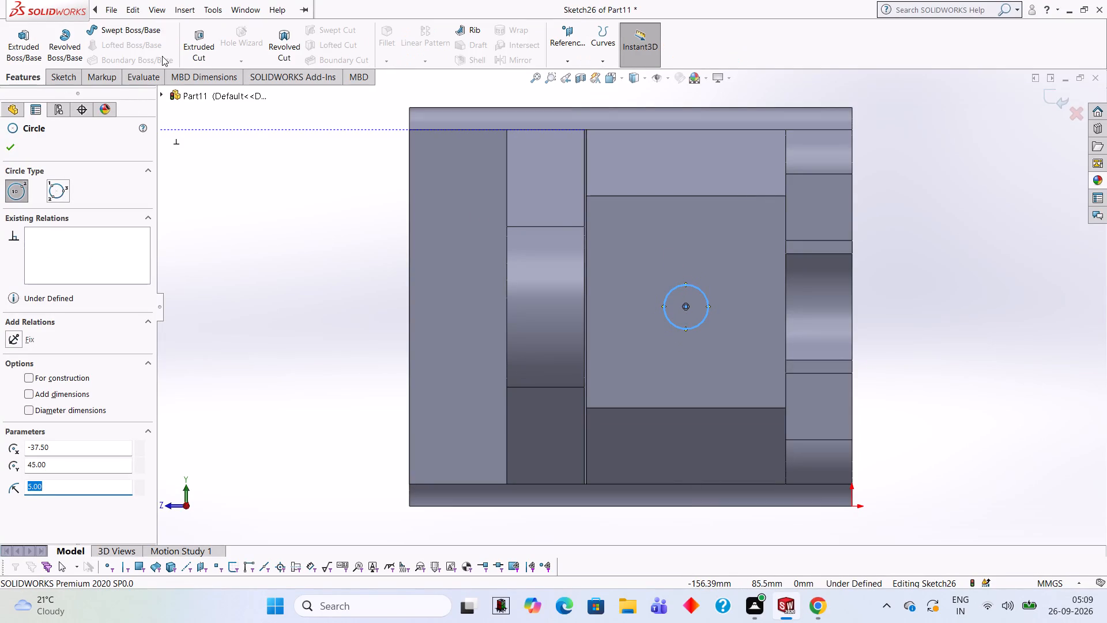
click(190, 58)
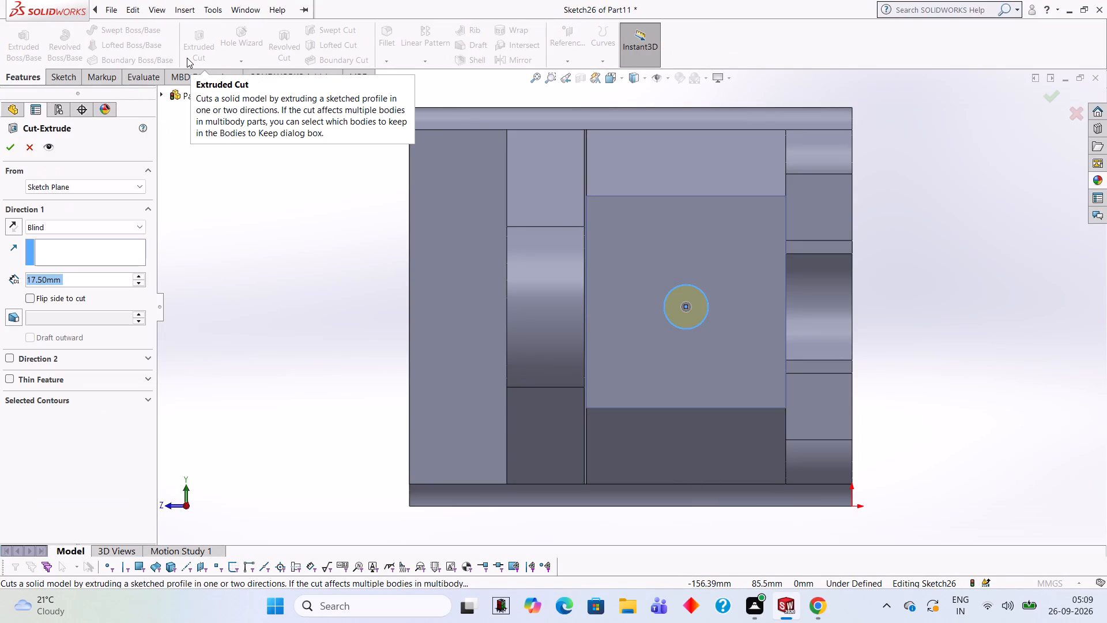
text(30)
key(Return)
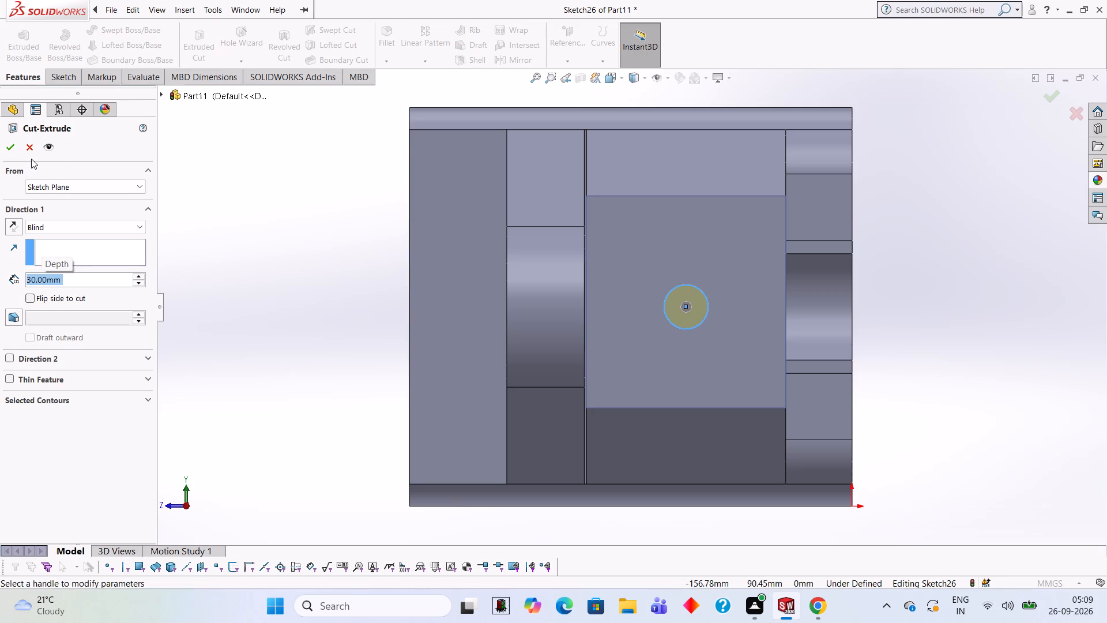
click(4, 145)
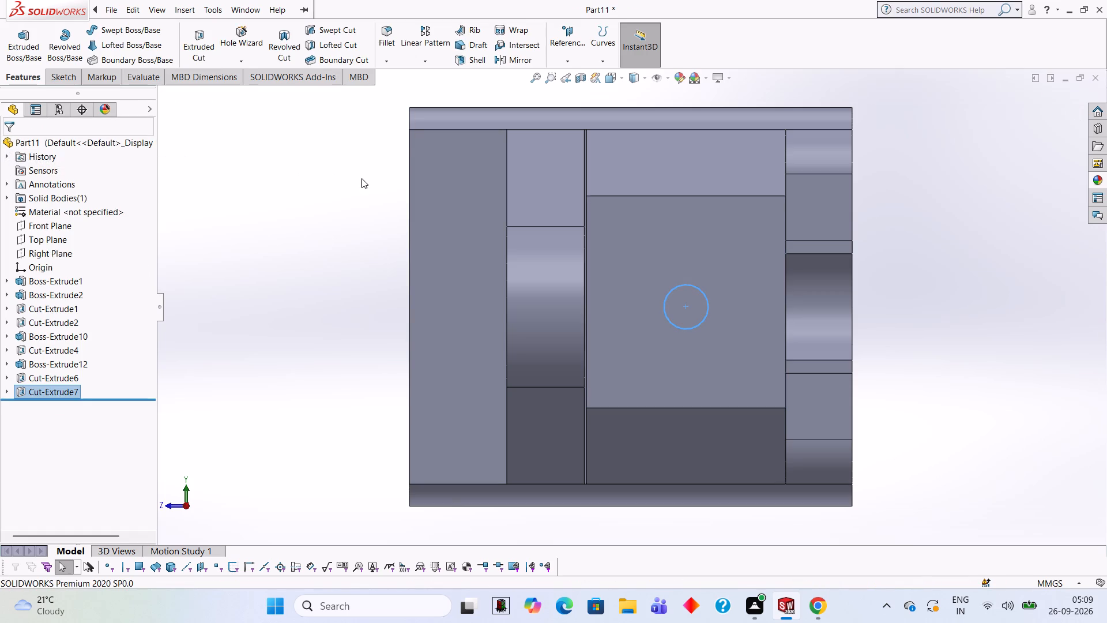
click(362, 178)
Examine the bracket from several angles, including the new holes in the round-nosed block and the tapered support.
middle_drag(337, 247, 333, 149)
middle_drag(376, 237, 417, 257)
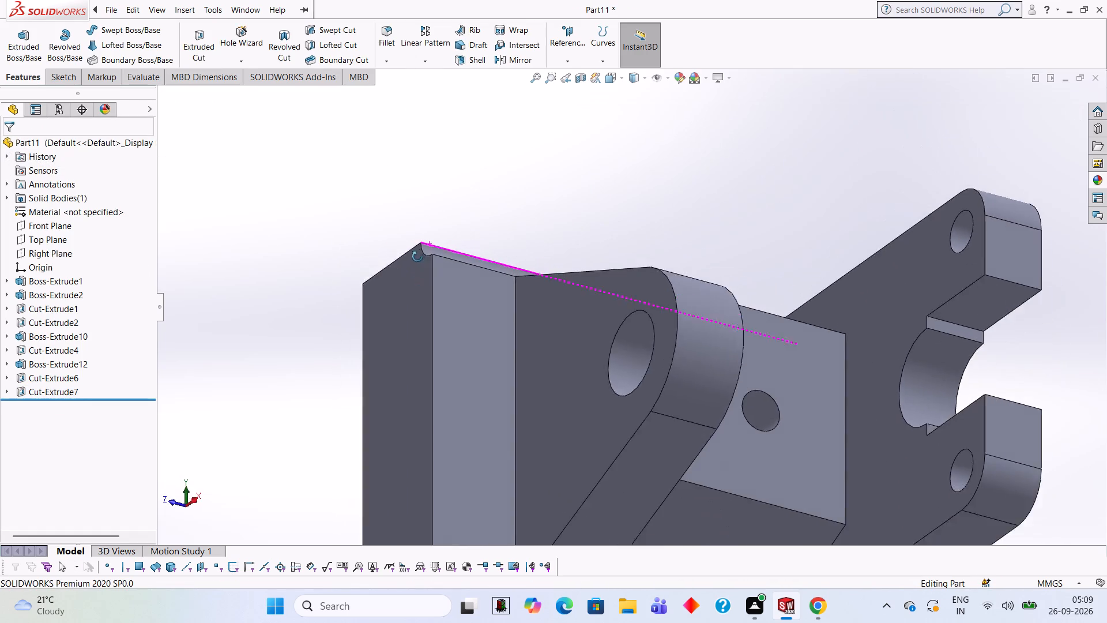
middle_drag(417, 257, 420, 230)
scroll(427, 219, up, 2)
middle_drag(555, 182, 563, 187)
scroll(555, 182, up, 1)
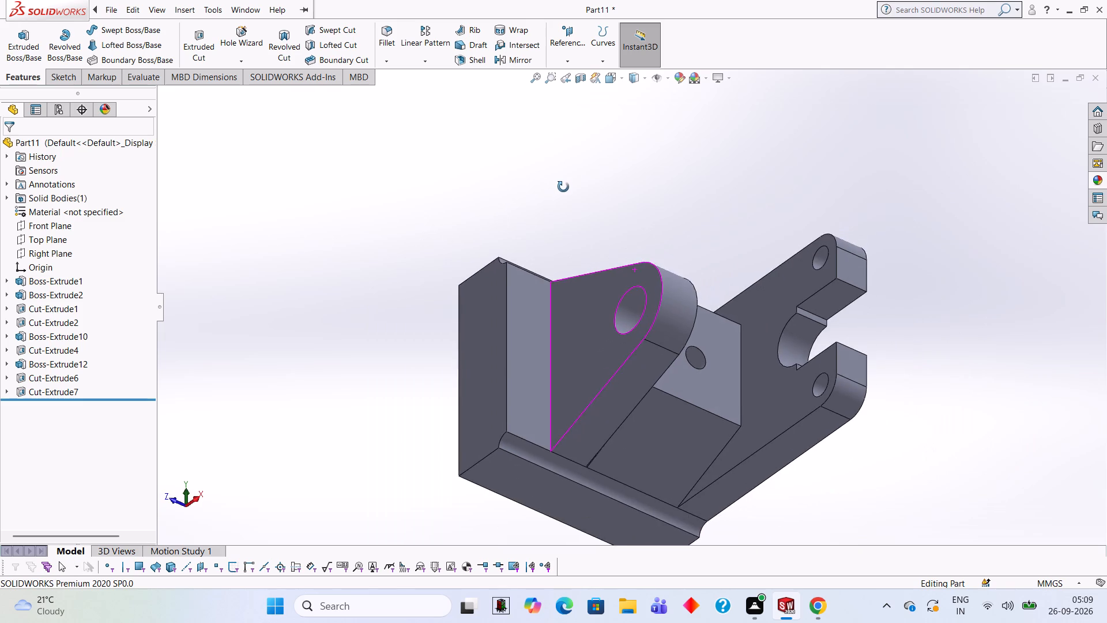
middle_drag(563, 187, 571, 191)
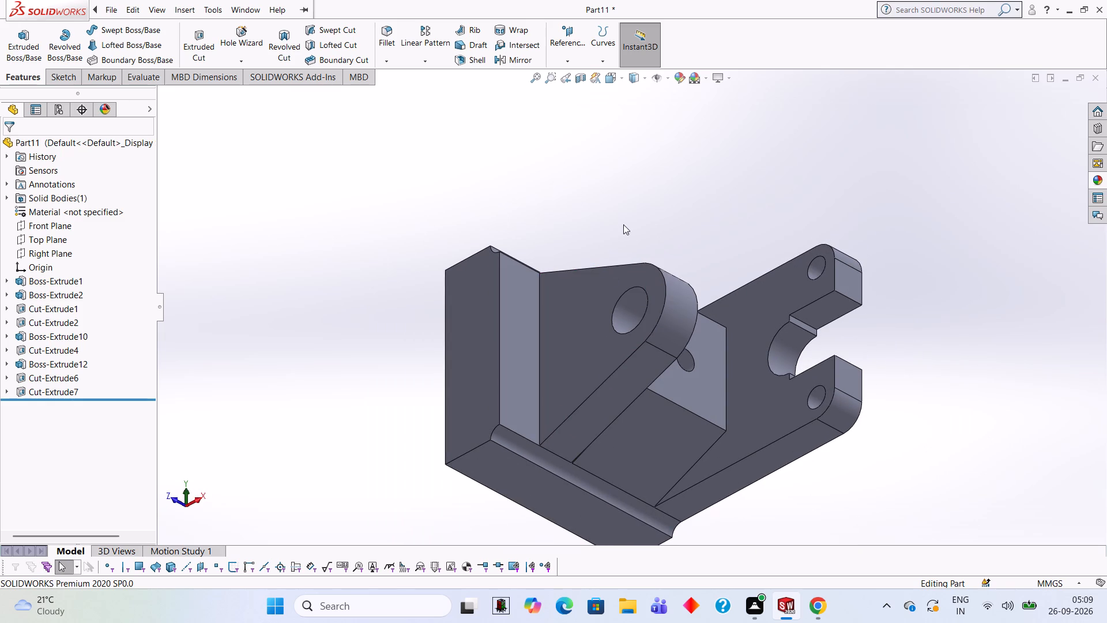
middle_drag(655, 199, 709, 228)
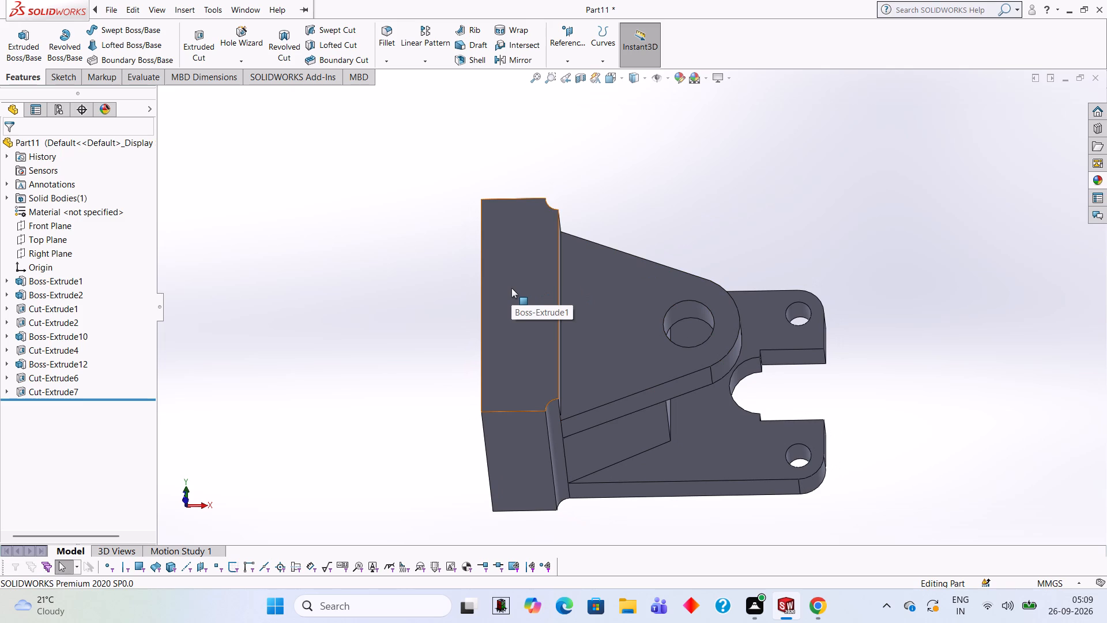
Sketch a circle of radius 40 mm on the base block's end face, centred on the midpoint of its edge facing the round-nosed block.
click(511, 288)
click(569, 253)
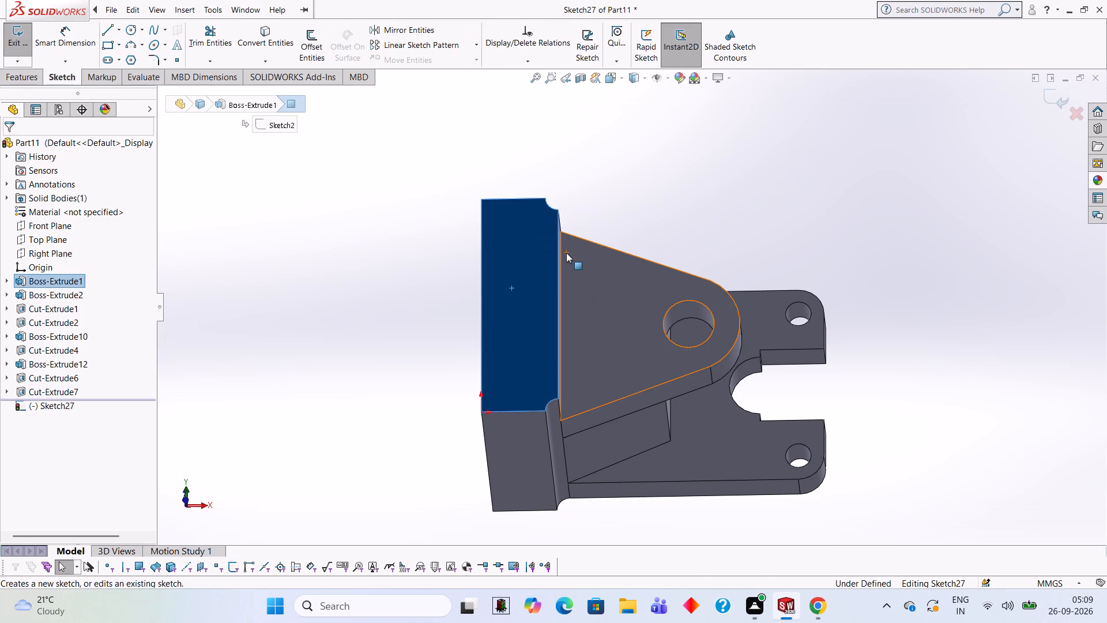
key(ctrl+8)
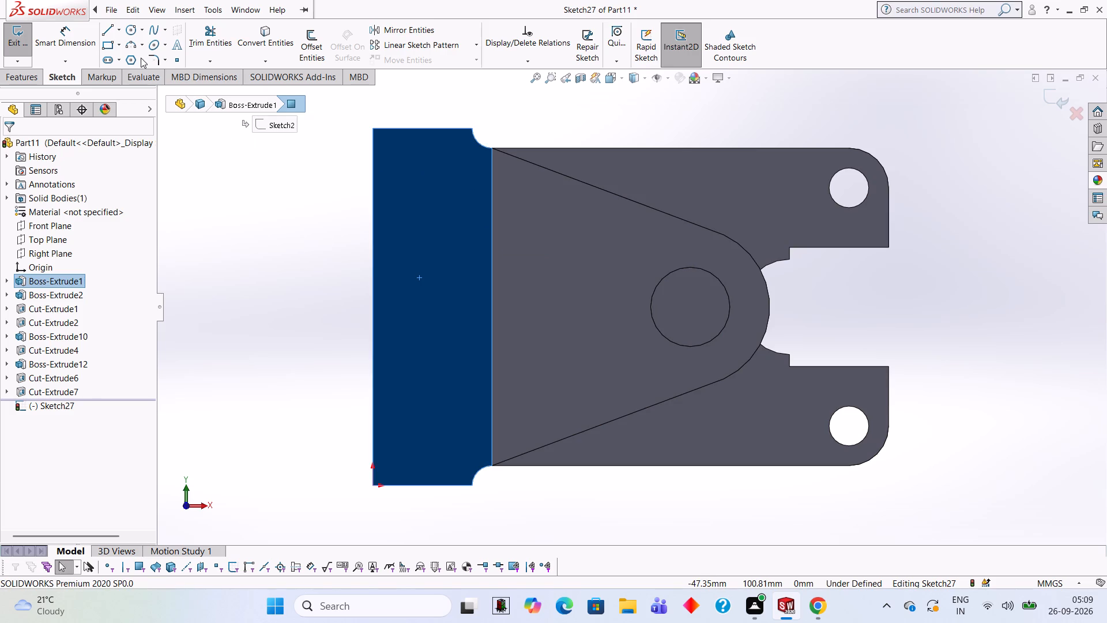
click(112, 27)
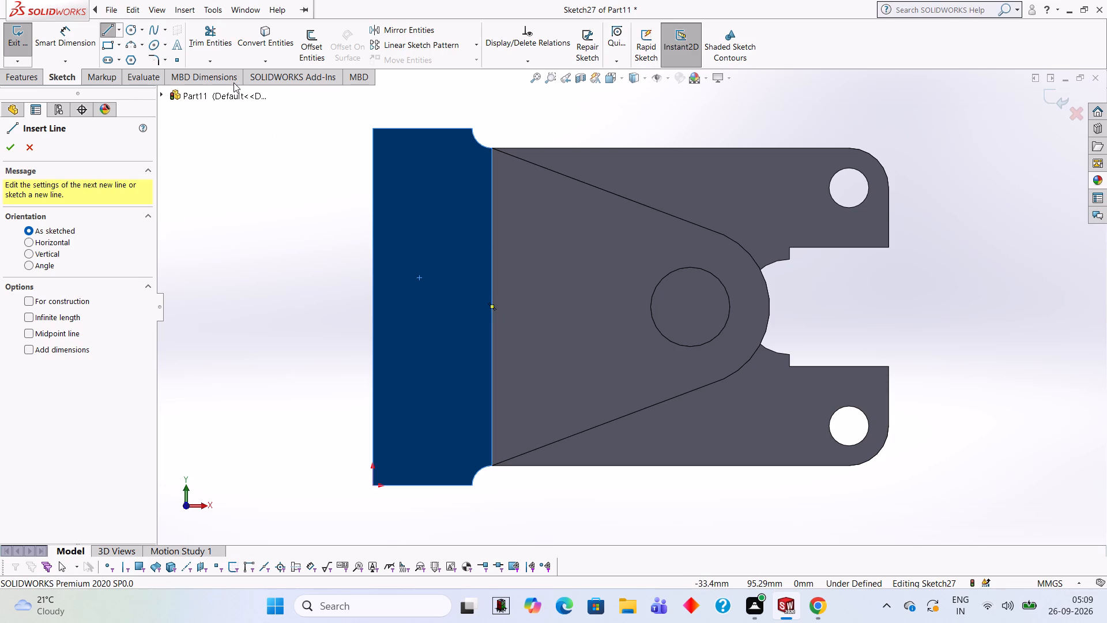
click(130, 23)
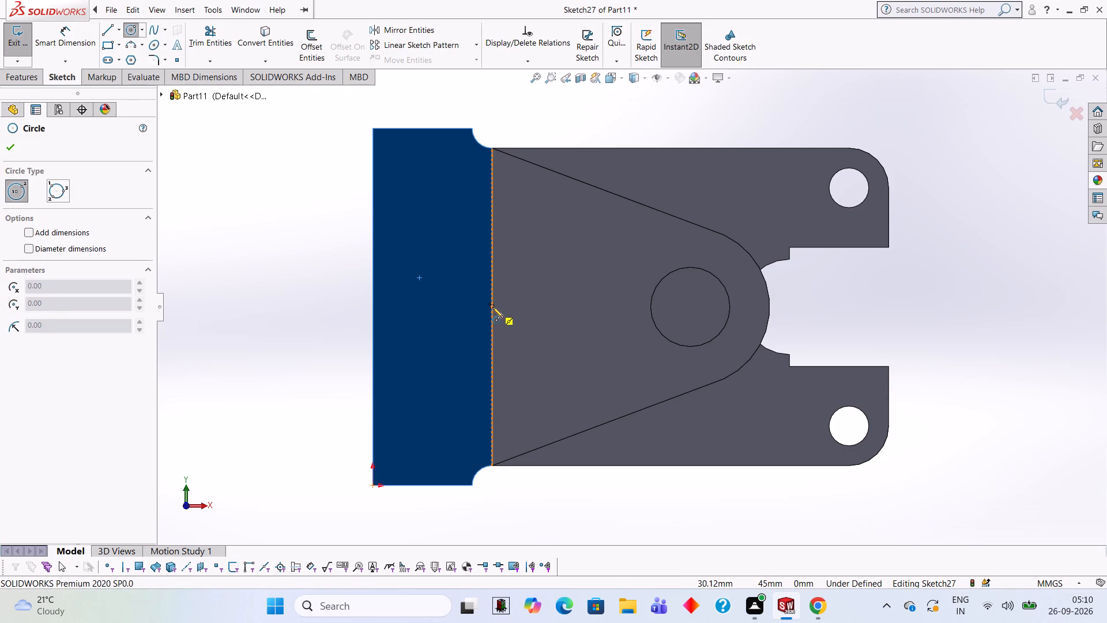
click(492, 307)
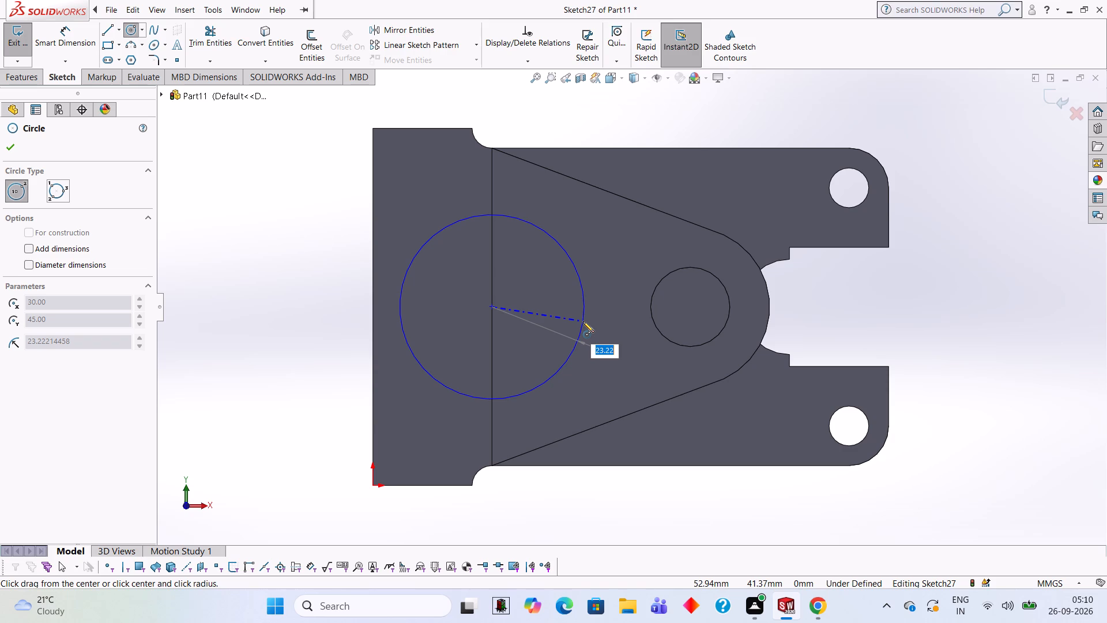
text(40)
key(Return)
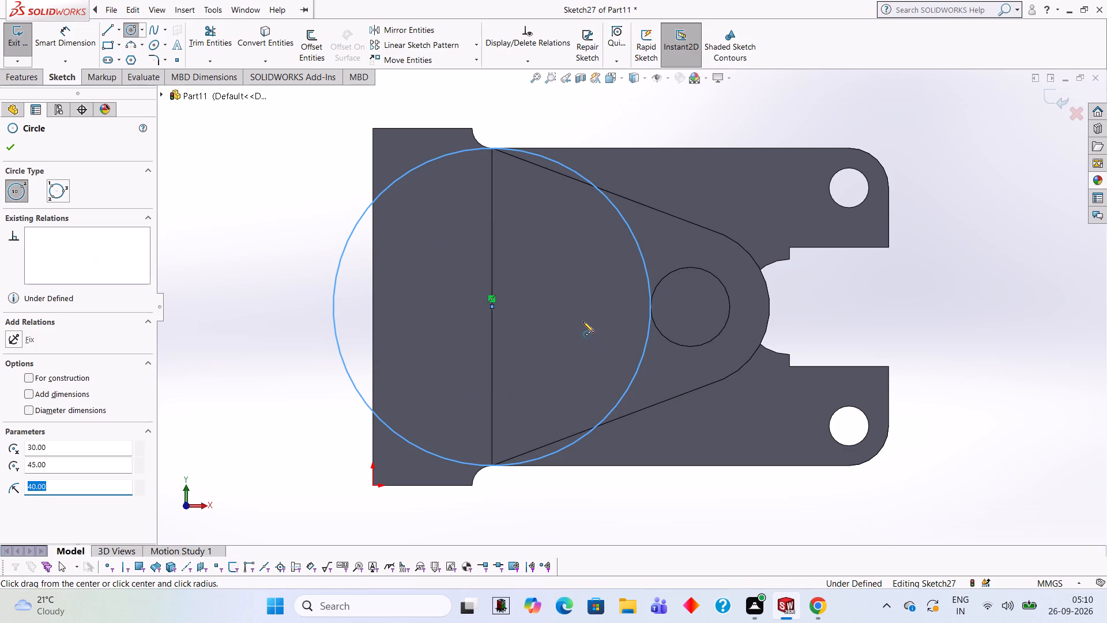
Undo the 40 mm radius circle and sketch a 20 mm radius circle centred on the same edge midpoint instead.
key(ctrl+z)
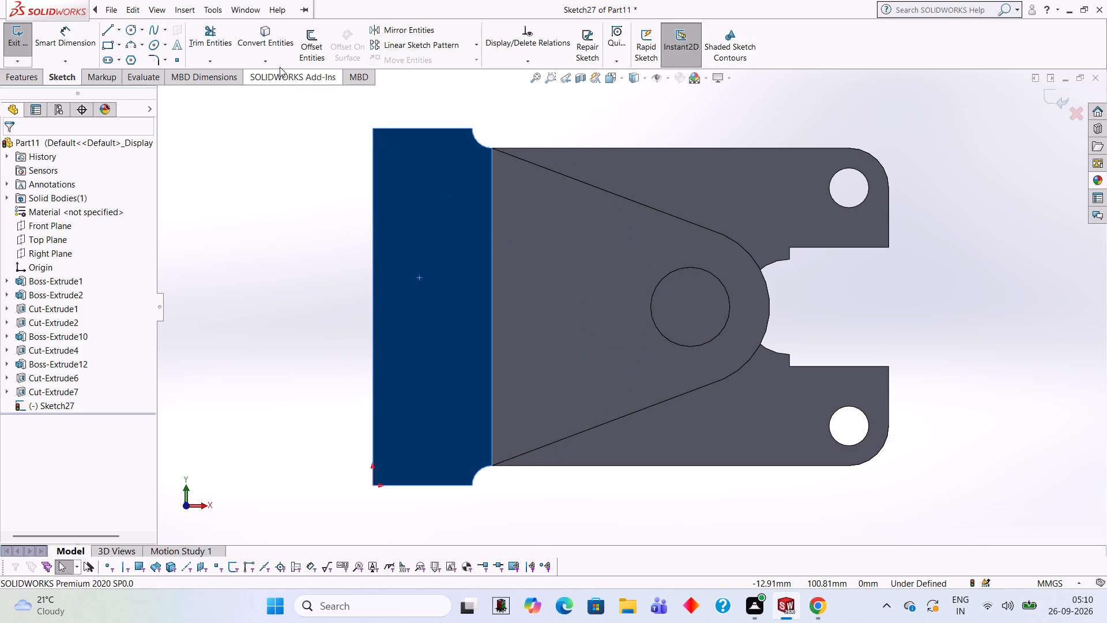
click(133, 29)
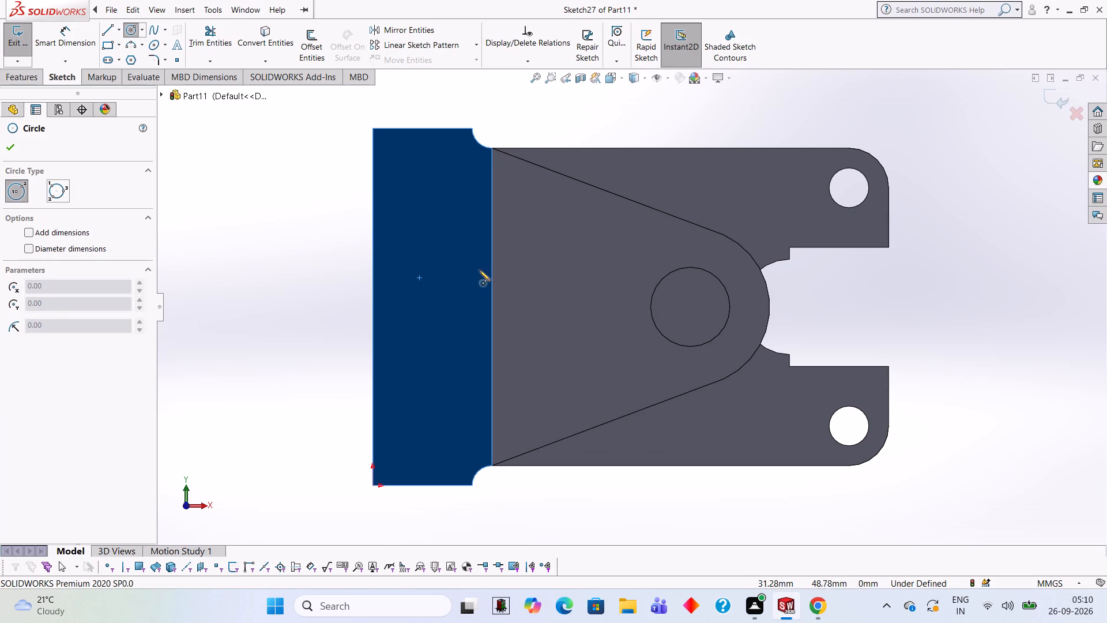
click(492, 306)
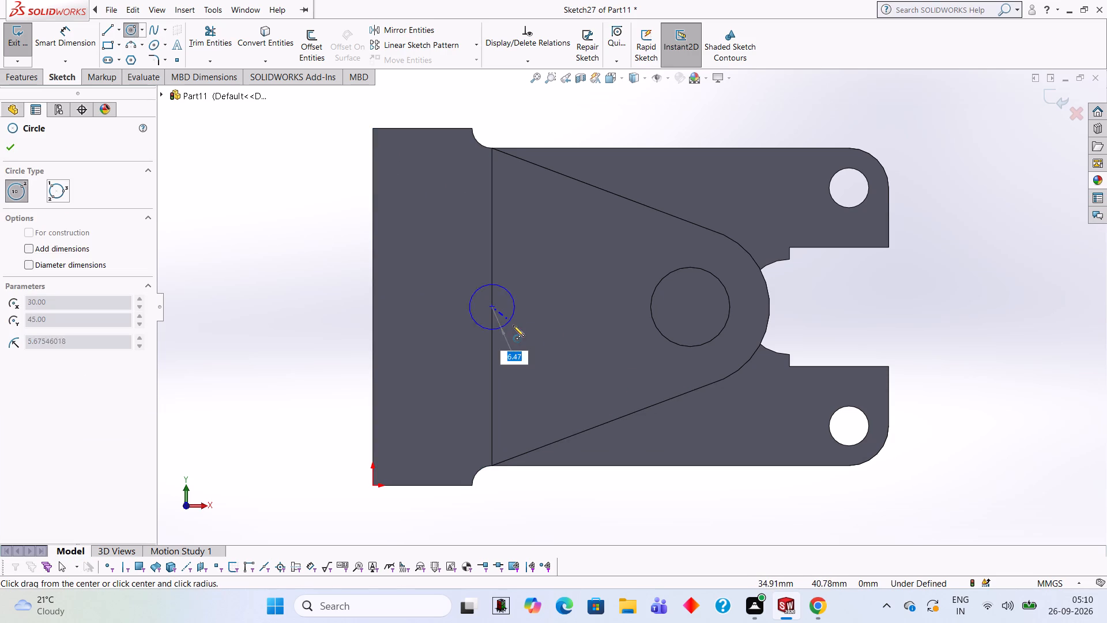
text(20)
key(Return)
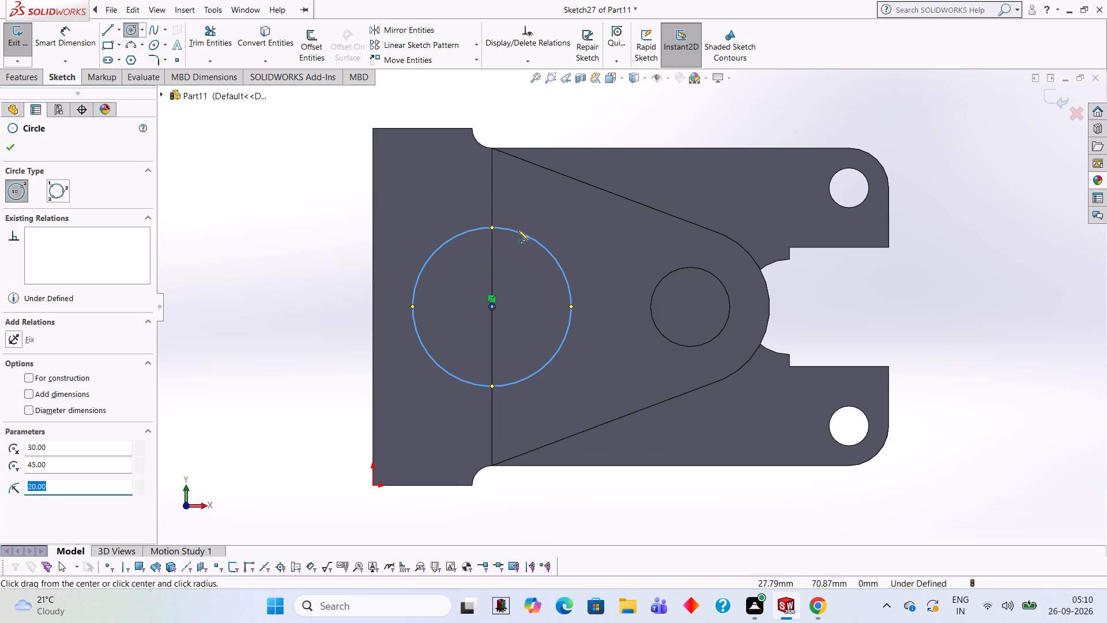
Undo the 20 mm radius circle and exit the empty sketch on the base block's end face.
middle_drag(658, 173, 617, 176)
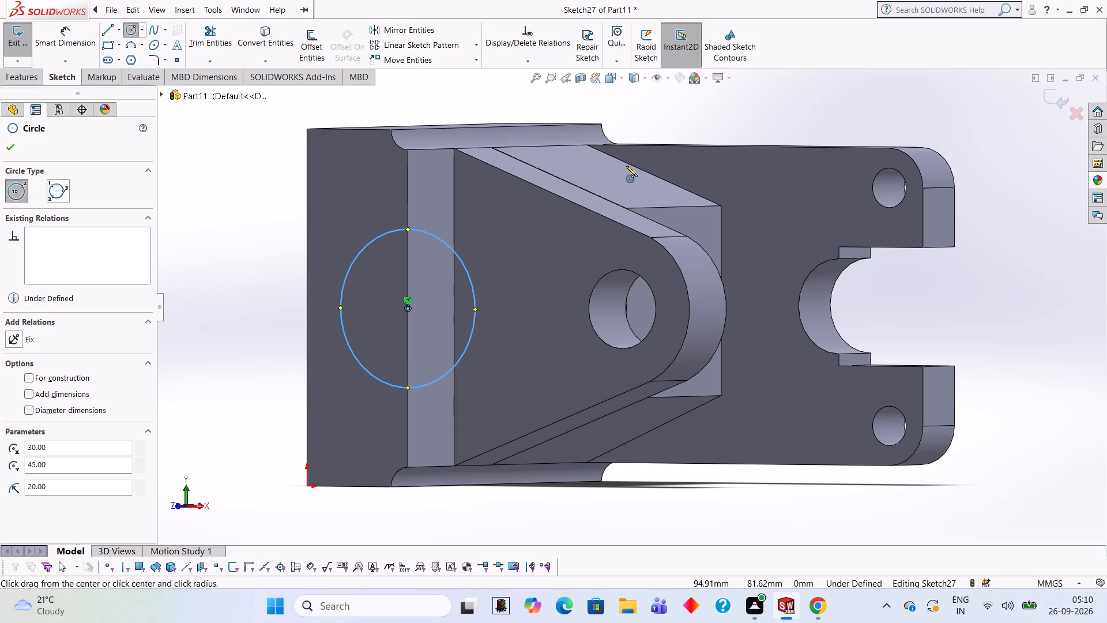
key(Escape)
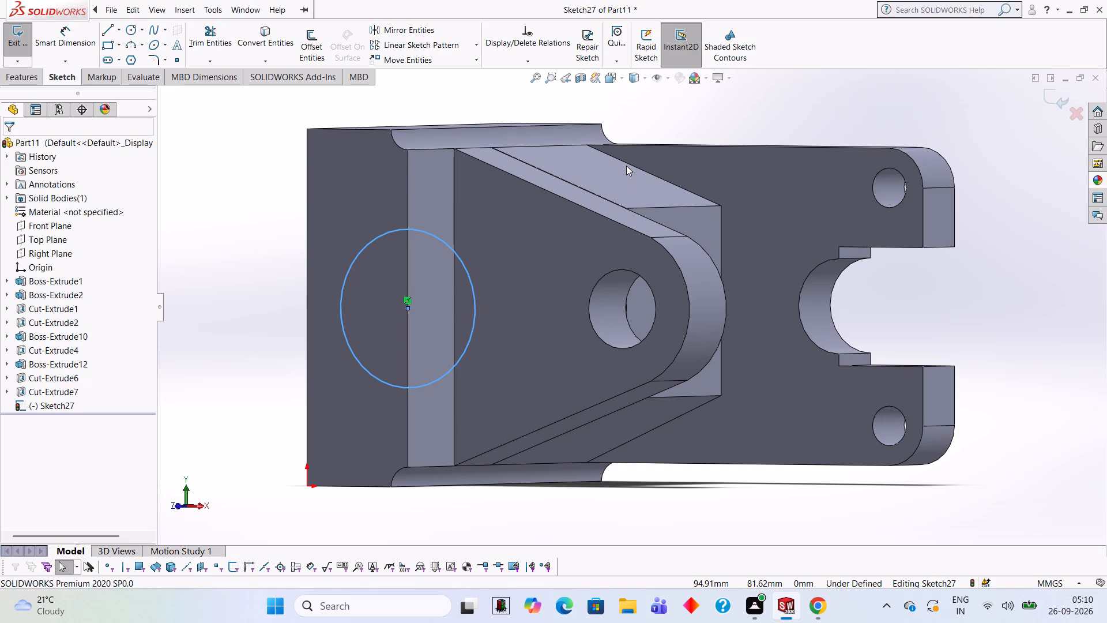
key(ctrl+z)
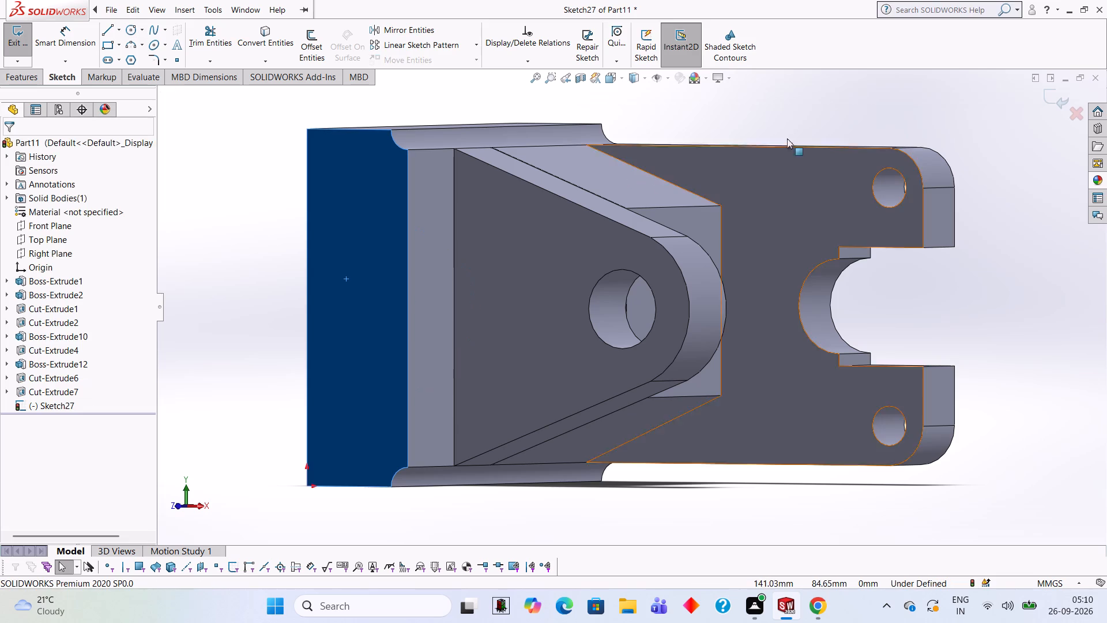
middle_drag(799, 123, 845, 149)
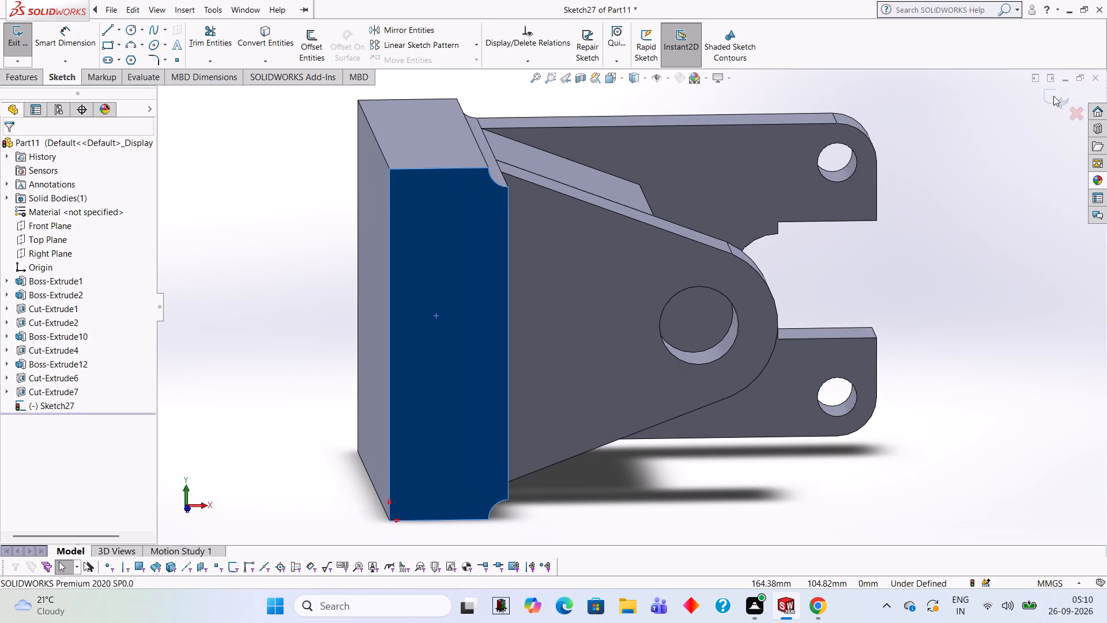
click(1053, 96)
In a new sketch on the base block's end face, draw a 40 mm radius circle centred on the midpoint of its edge facing the round-nosed block.
click(62, 83)
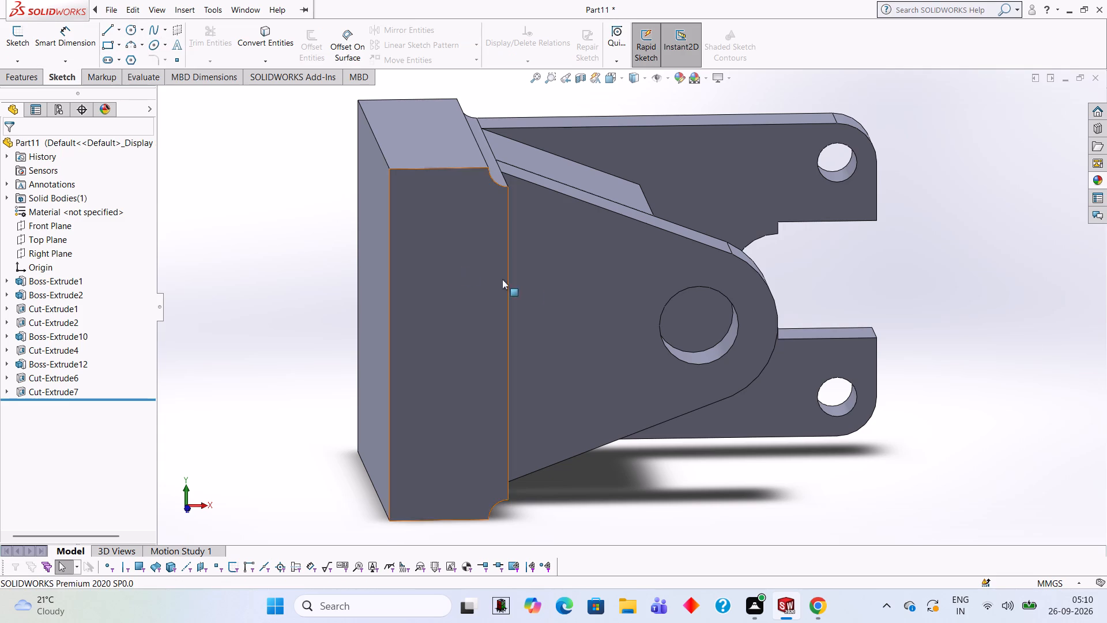
click(481, 262)
click(532, 226)
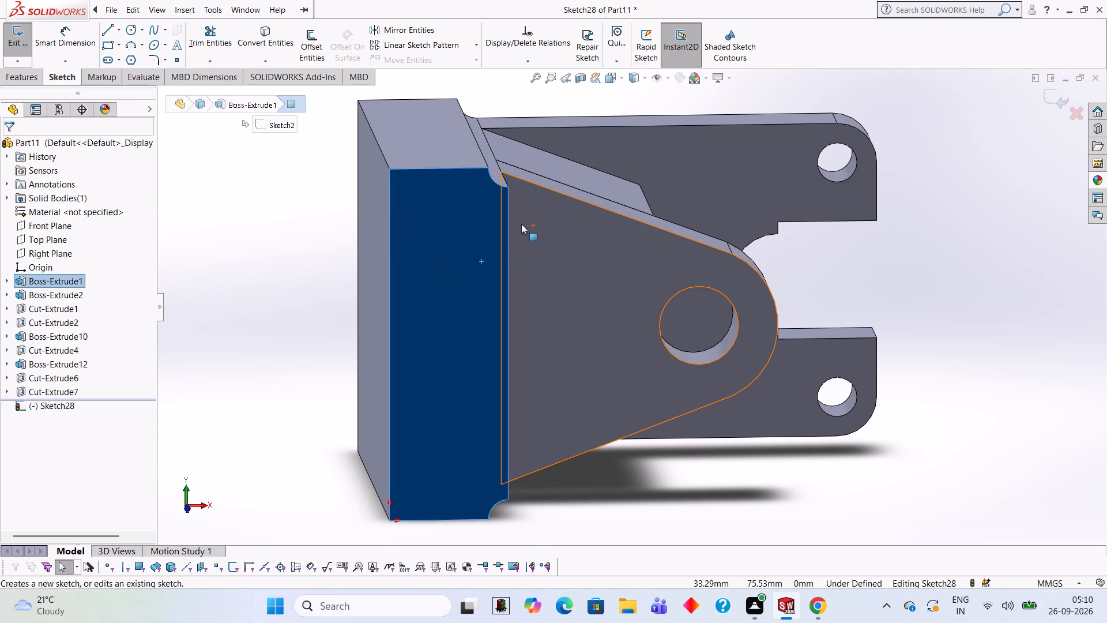
key(ctrl+8)
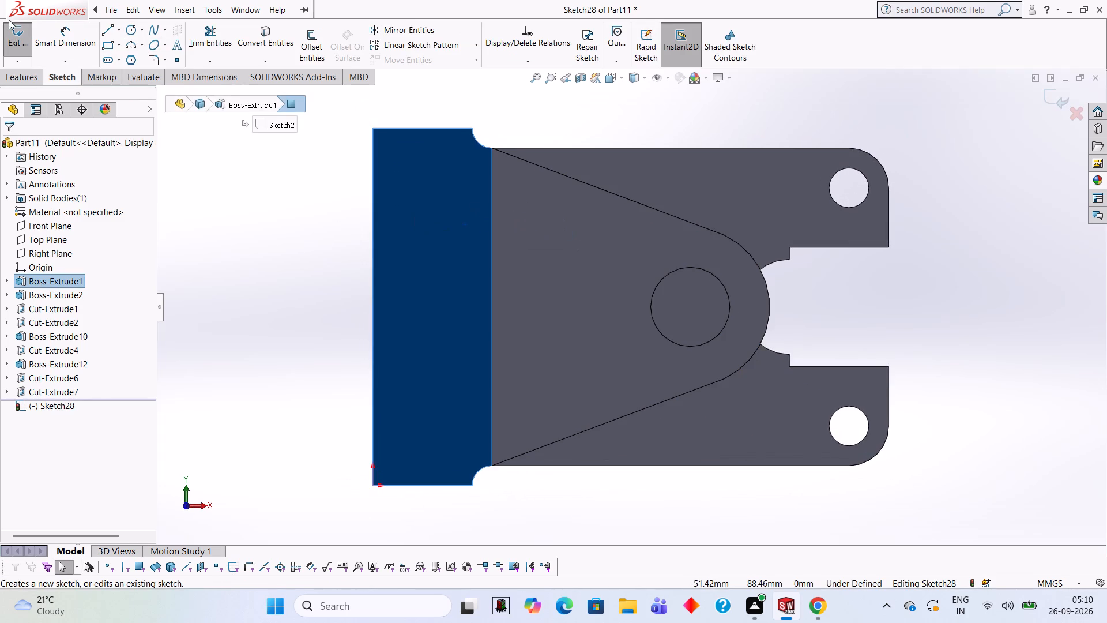
click(408, 103)
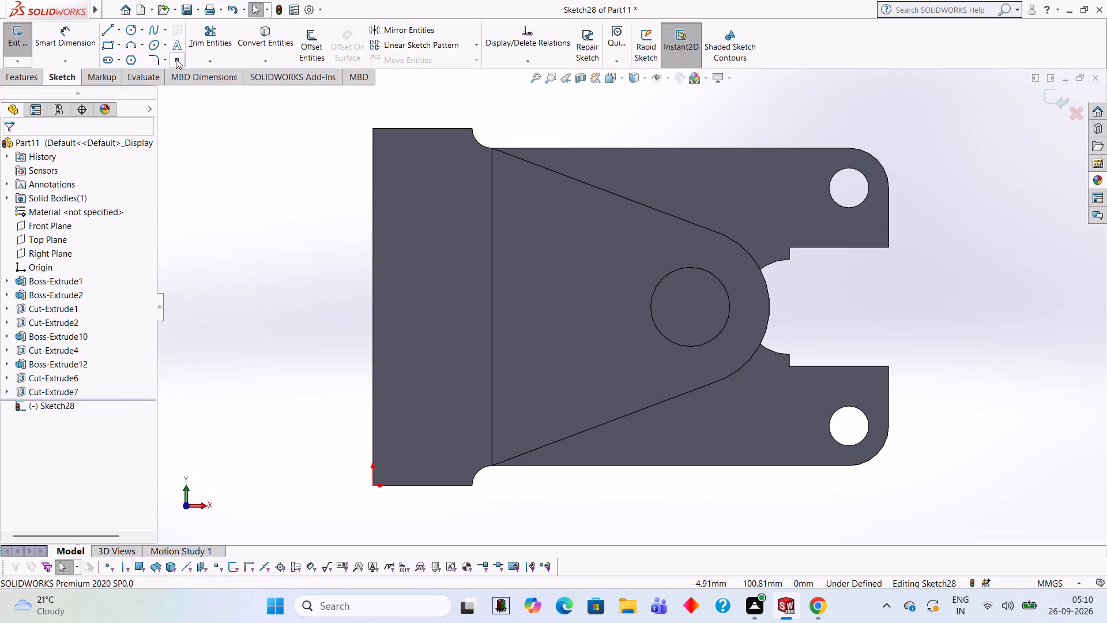
click(131, 33)
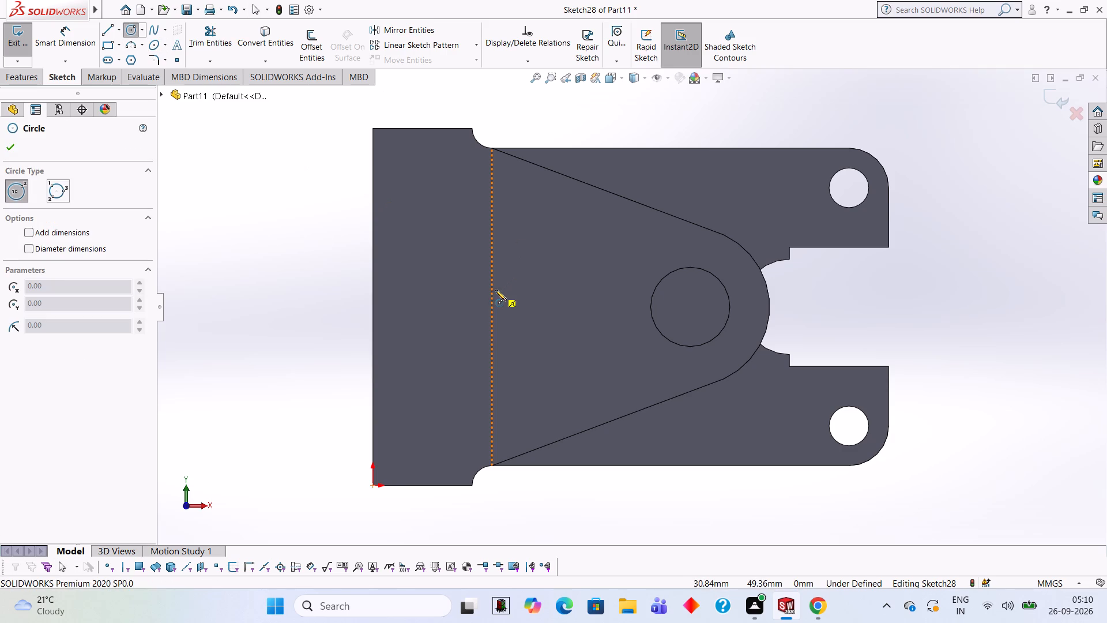
click(492, 305)
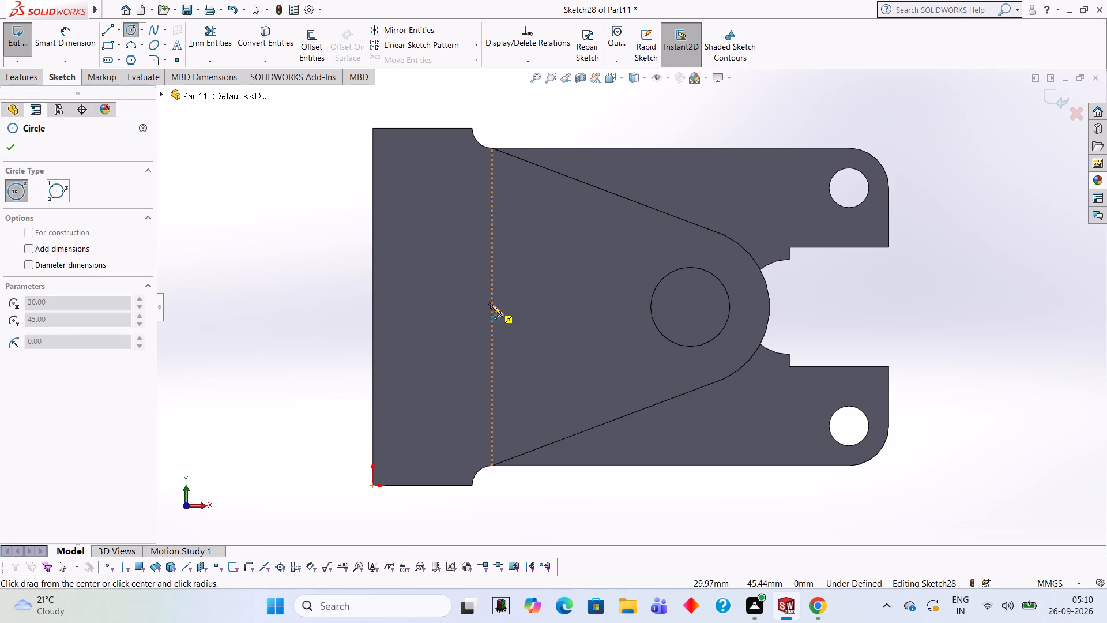
text(40)
key(Return)
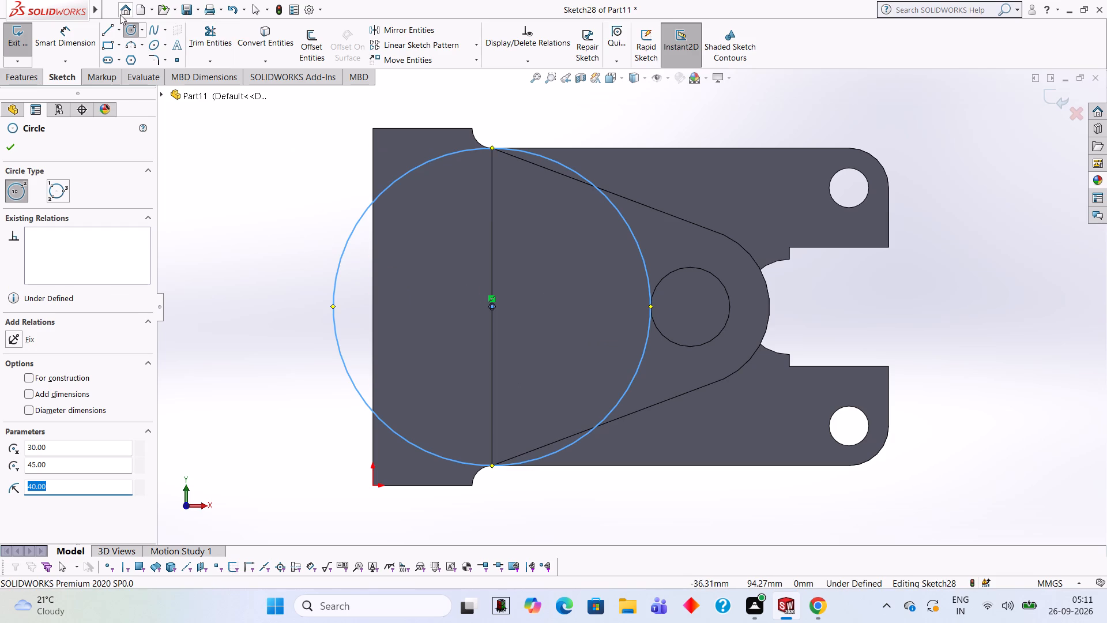
Sketch a concentric circle of radius 30 mm inside the 40 mm radius circle.
click(107, 27)
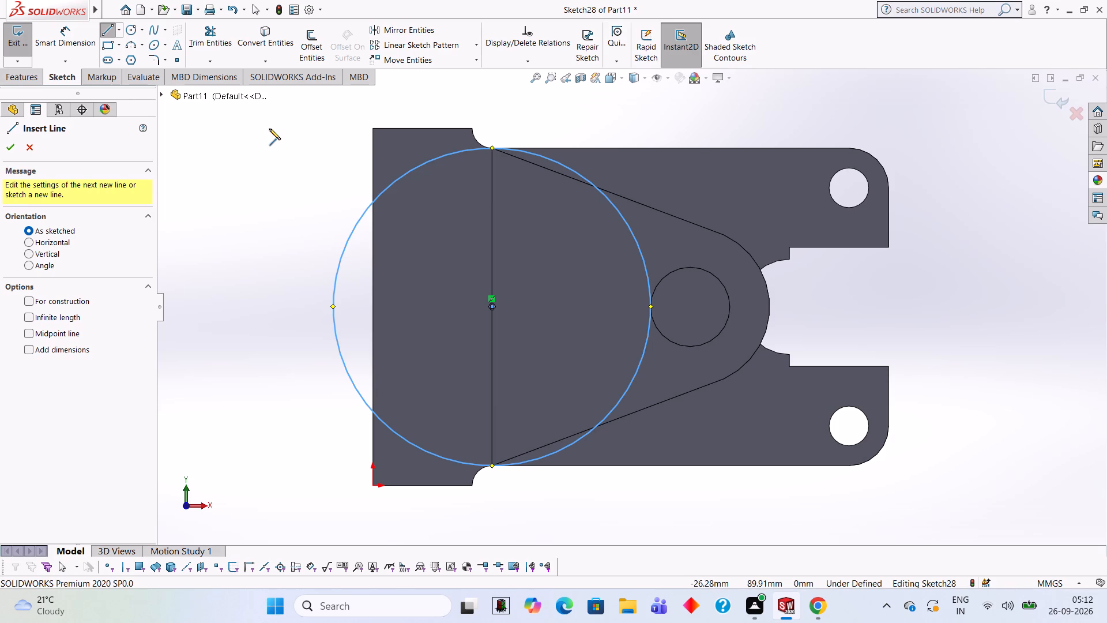
click(130, 32)
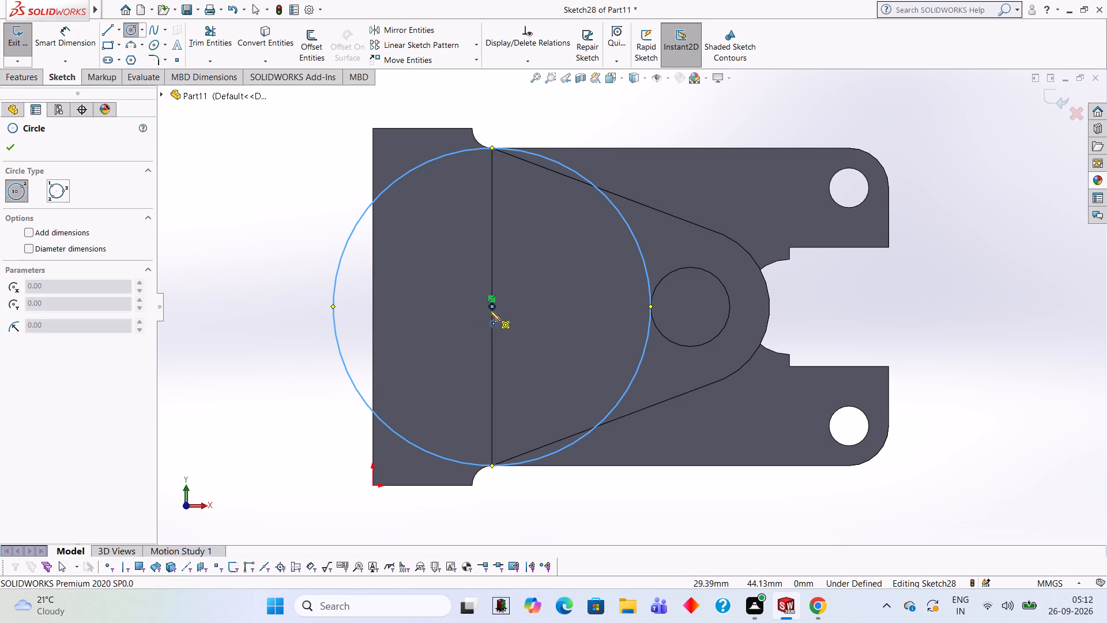
click(491, 306)
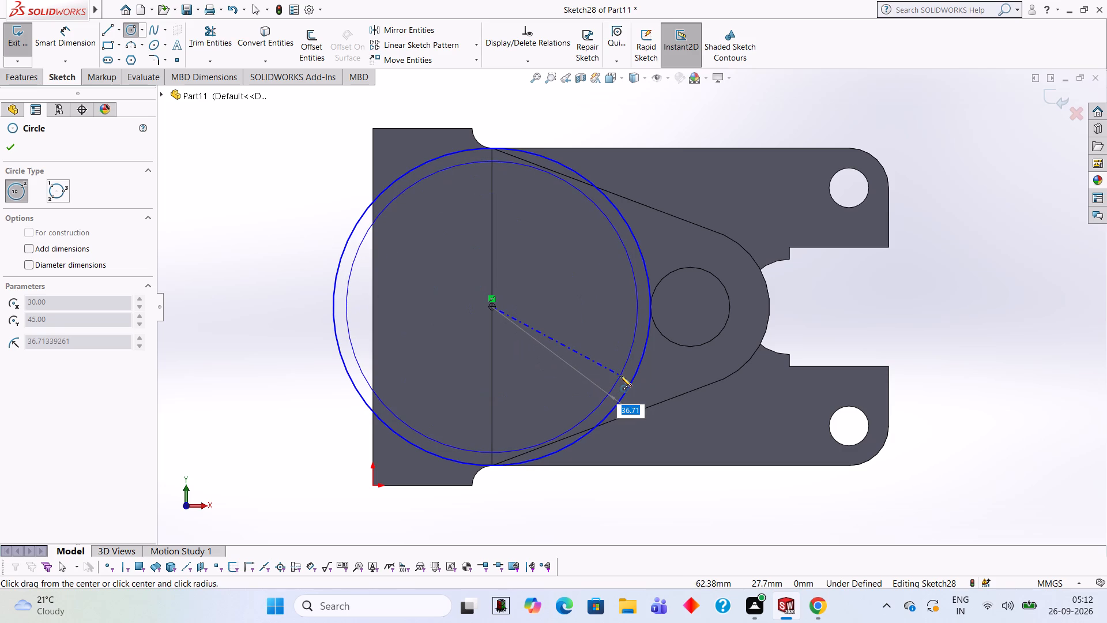
text(30)
key(Return)
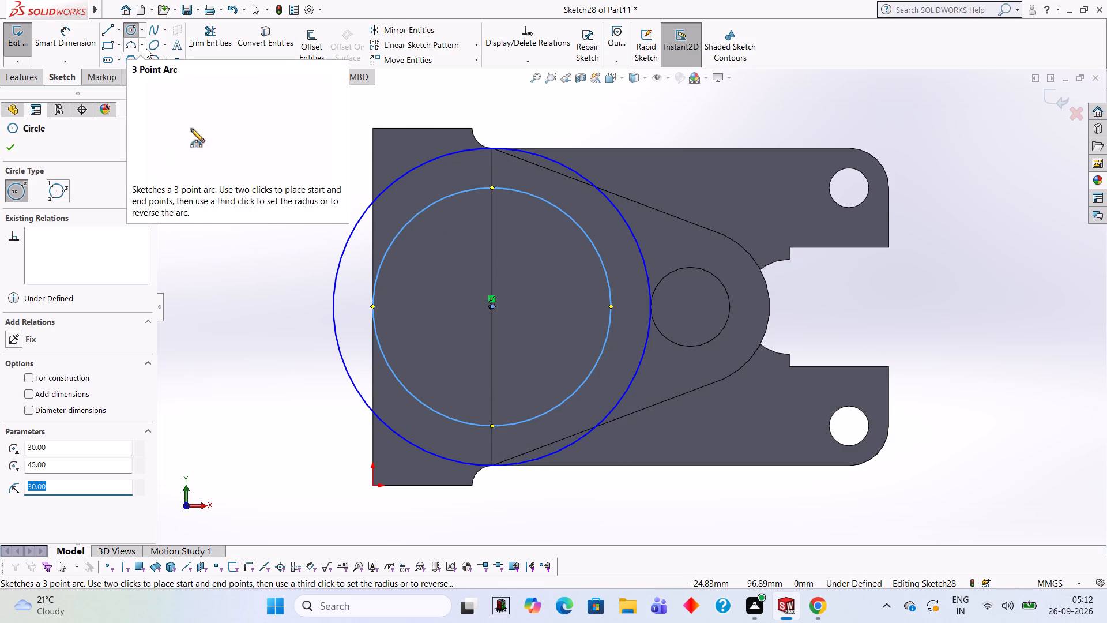
Sketch a 20 mm horizontal line from the inner circle's upper quadrant point, running away from the round-nosed block.
click(107, 36)
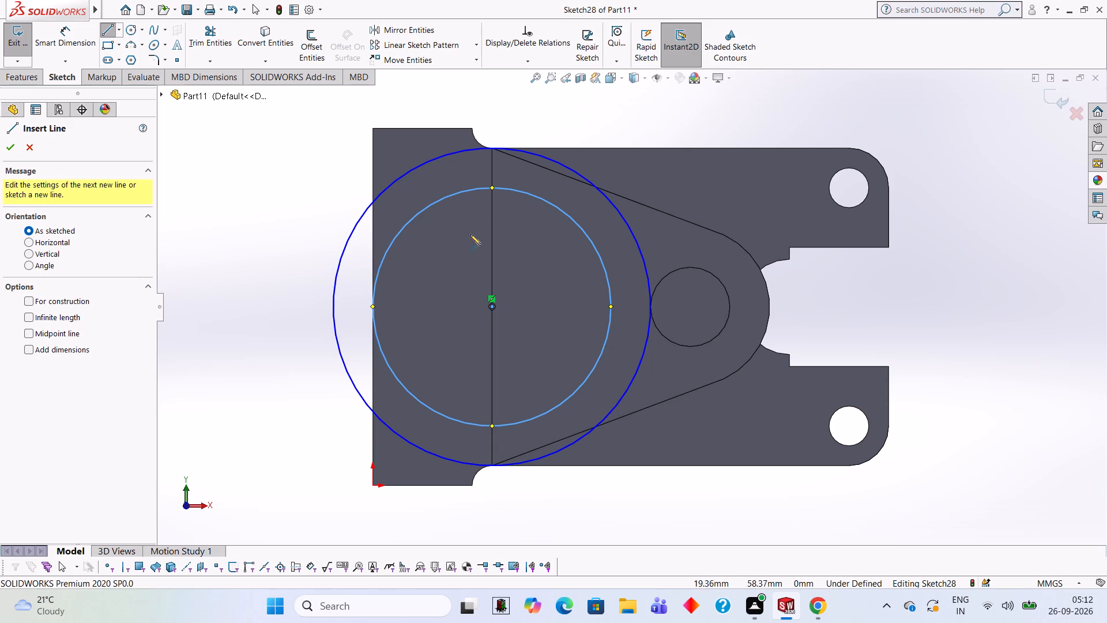
click(491, 187)
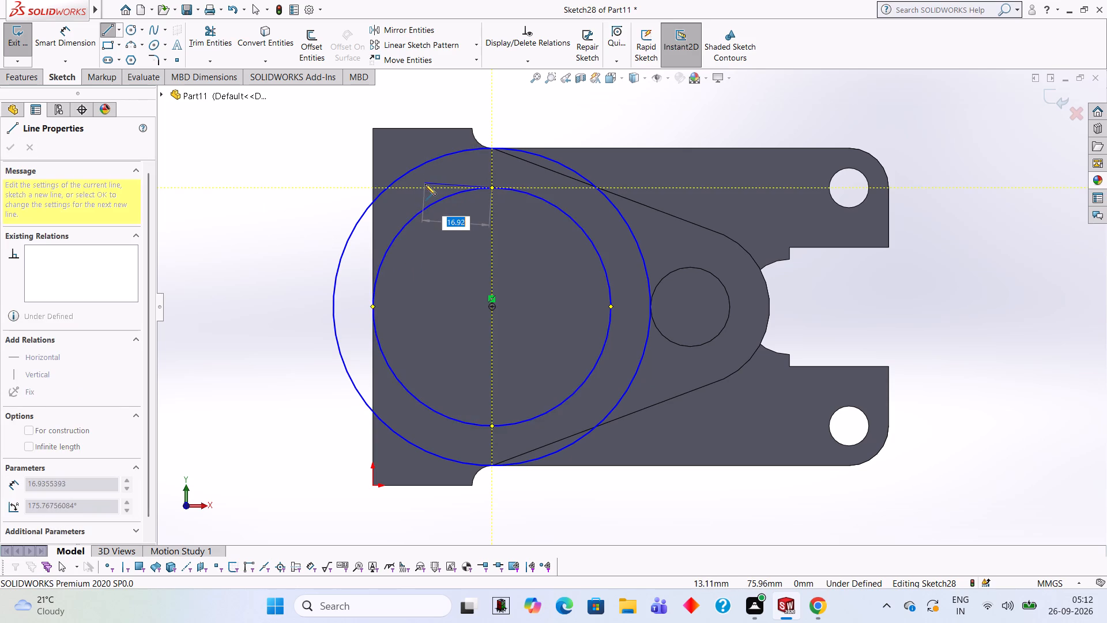
text(20)
key(Return)
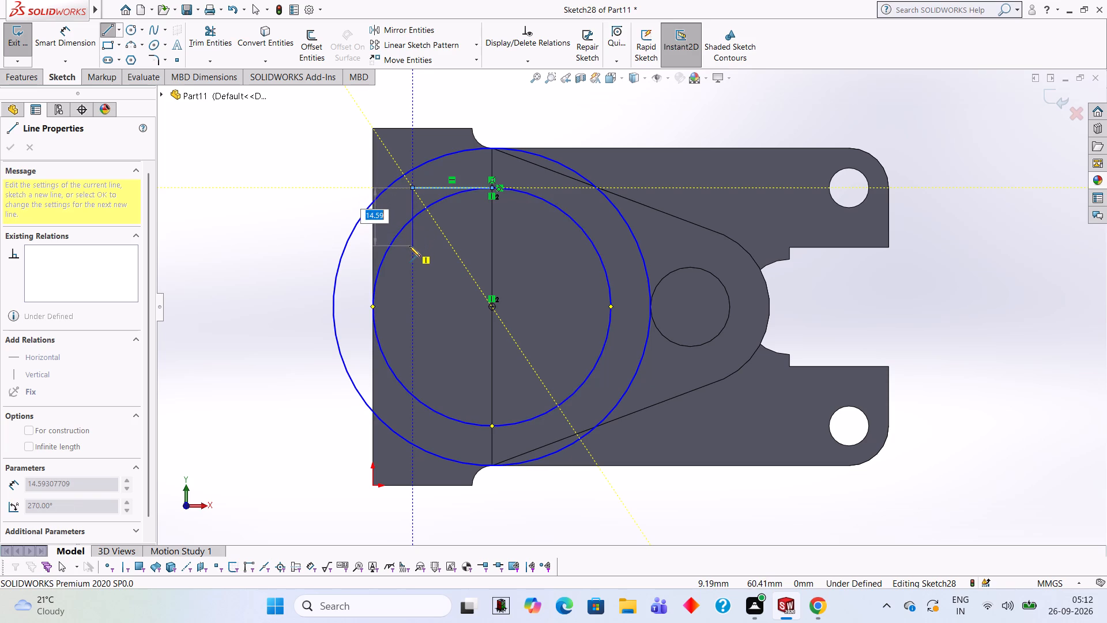
key(Escape)
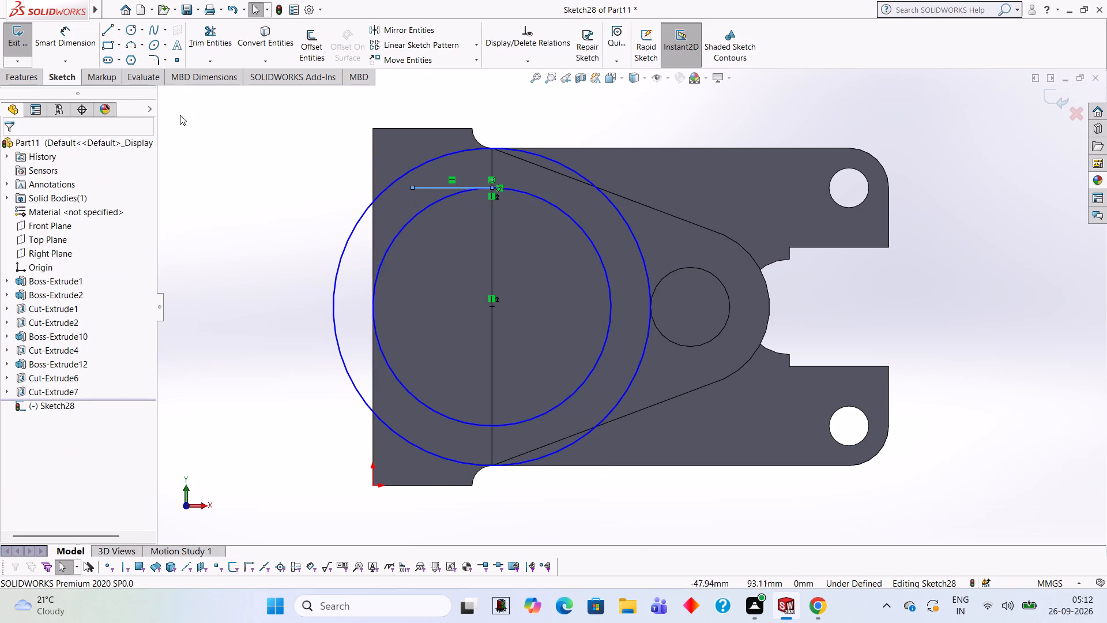
Sketch a 25 mm vertical line down from the base block's upper edge, passing through the free end of the 20 mm horizontal line.
click(110, 24)
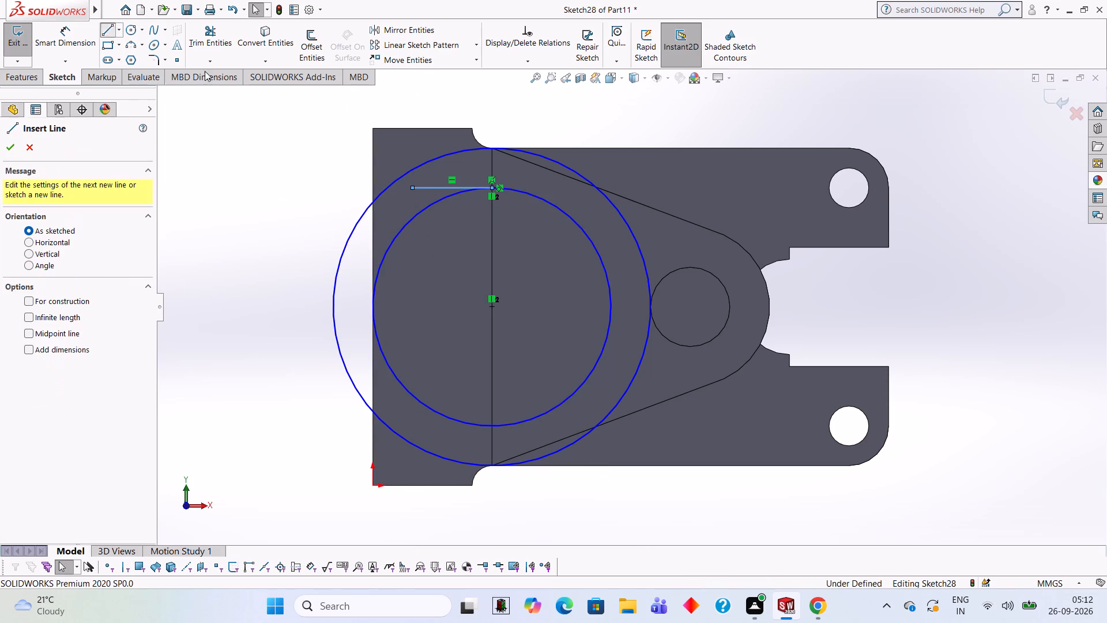
click(413, 127)
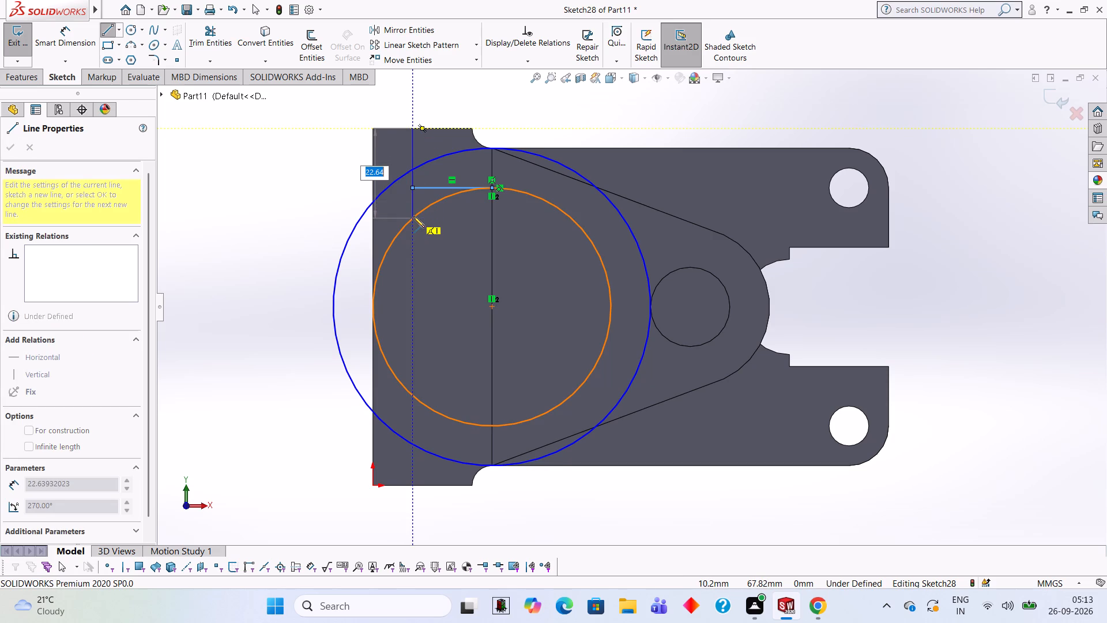
text(25)
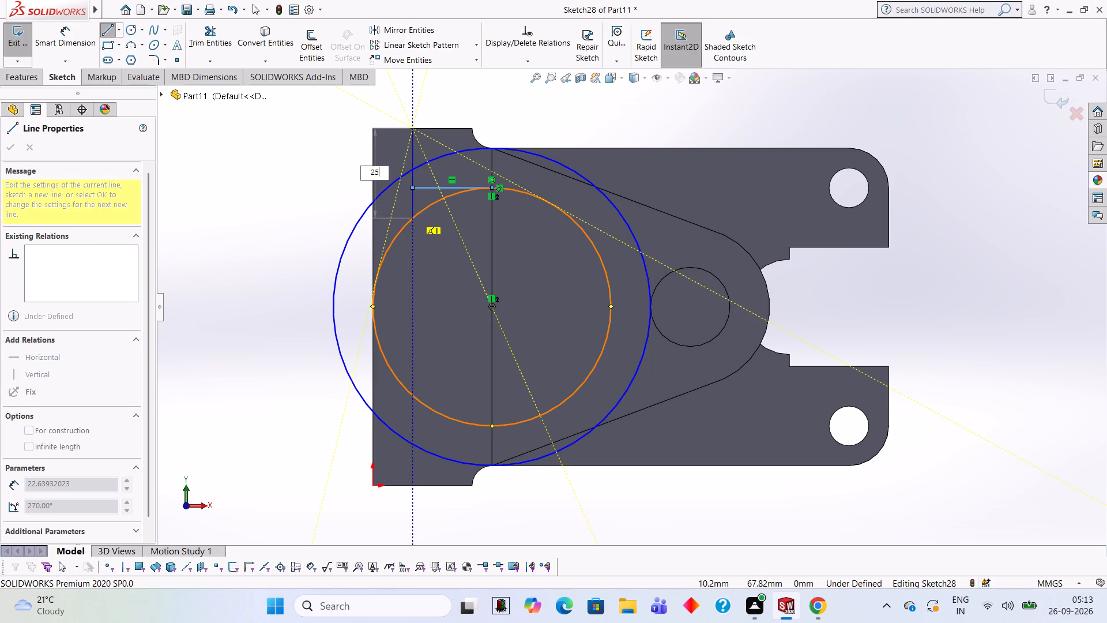
key(Return)
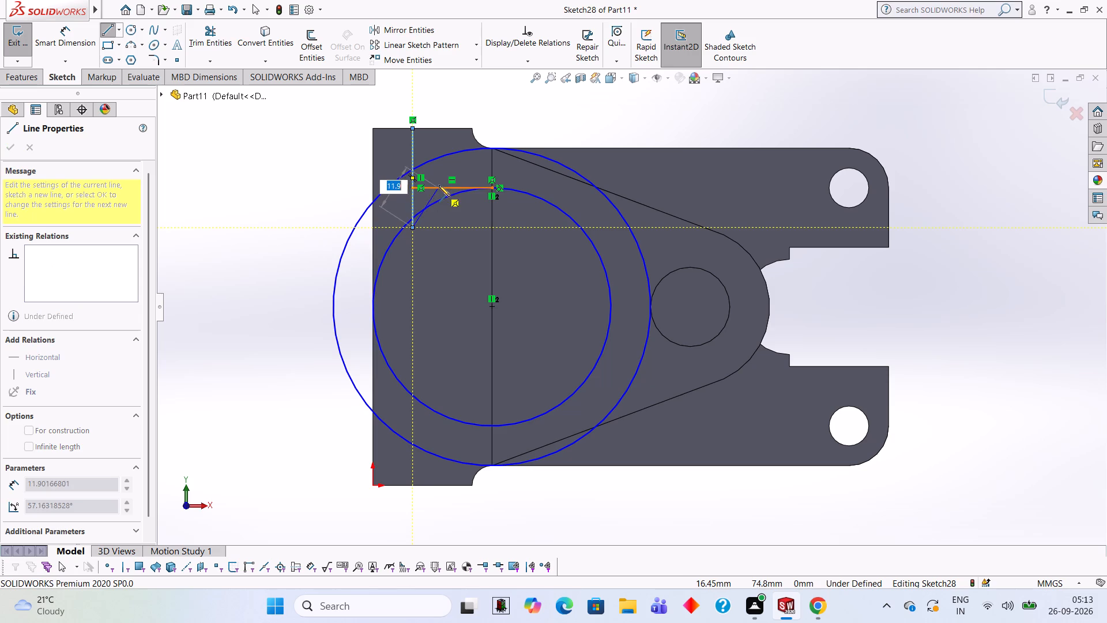
key(Escape)
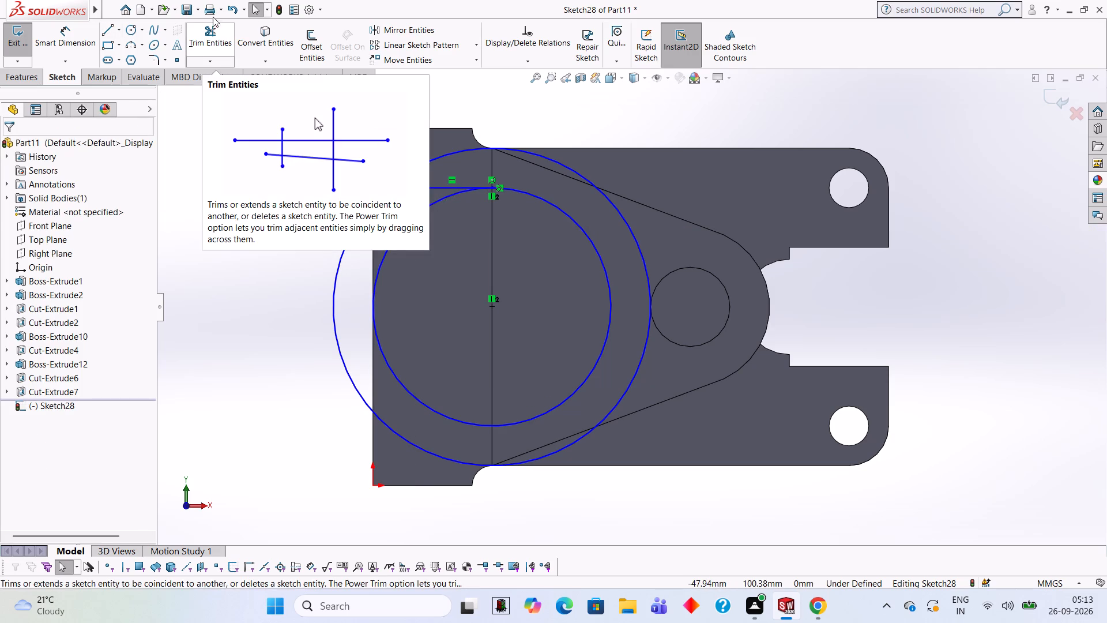
Trim away the part of the vertical line above the 20 mm horizontal line, keeping the outer circle whole.
click(214, 35)
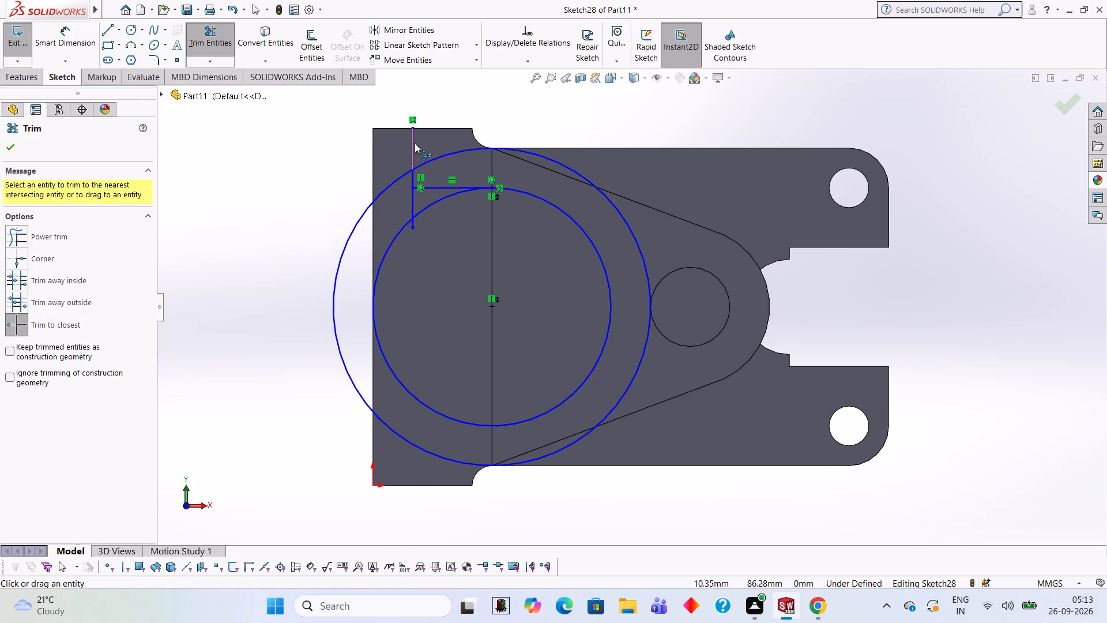
click(415, 143)
click(431, 159)
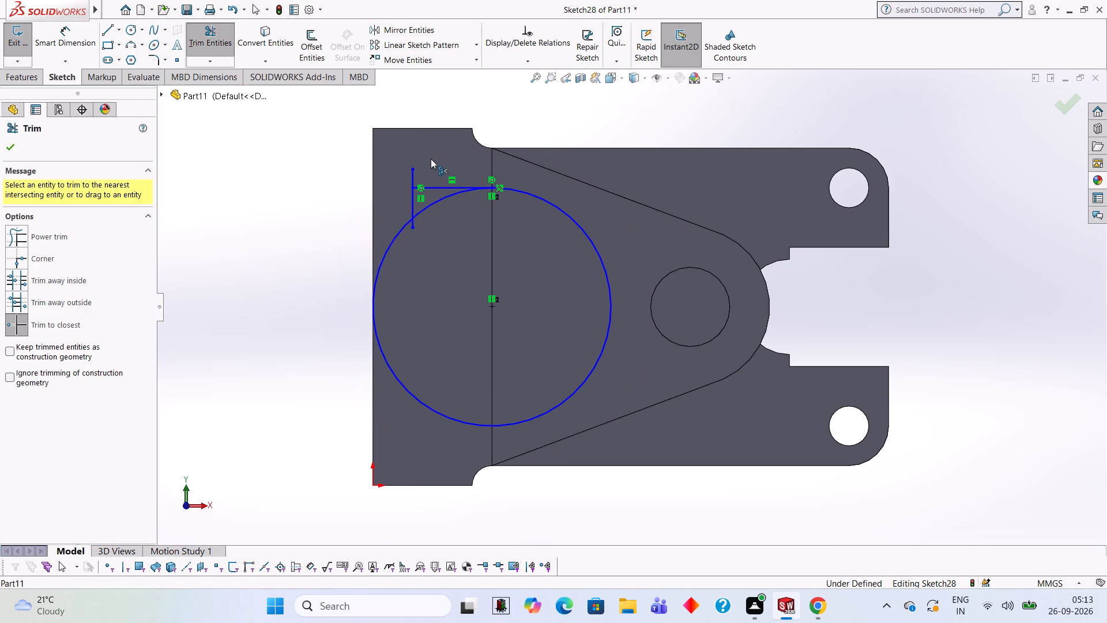
key(ctrl+z)
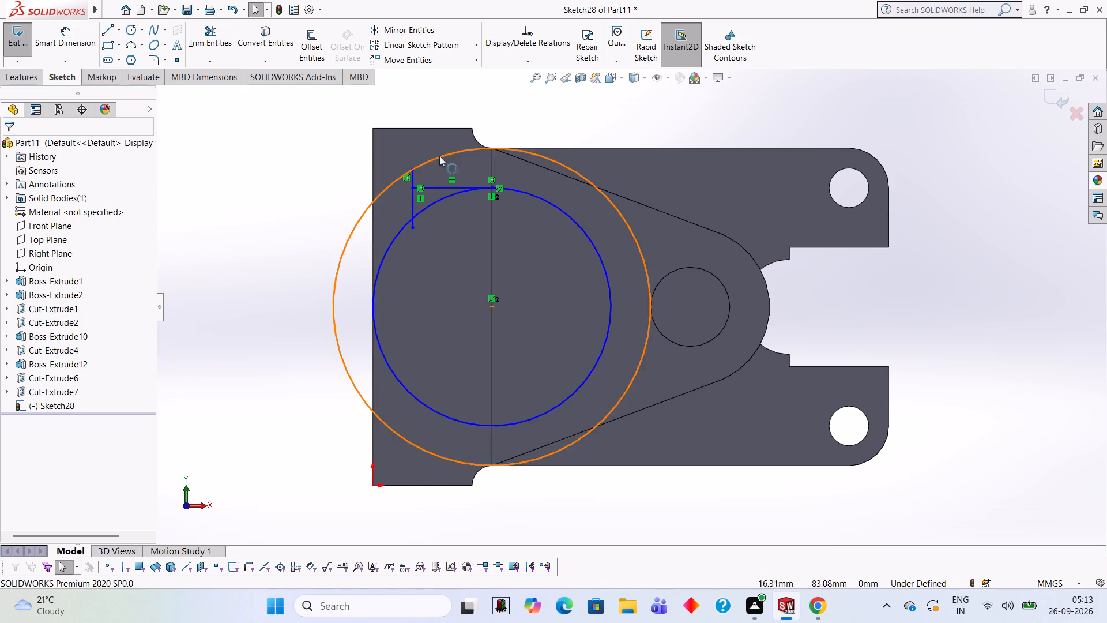
click(204, 39)
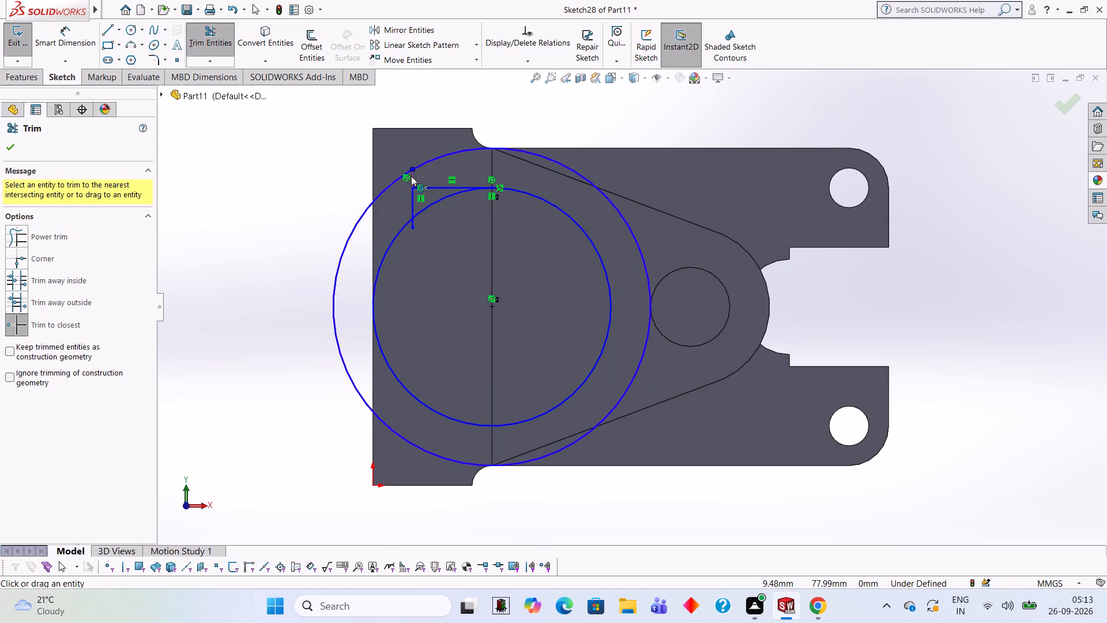
click(412, 177)
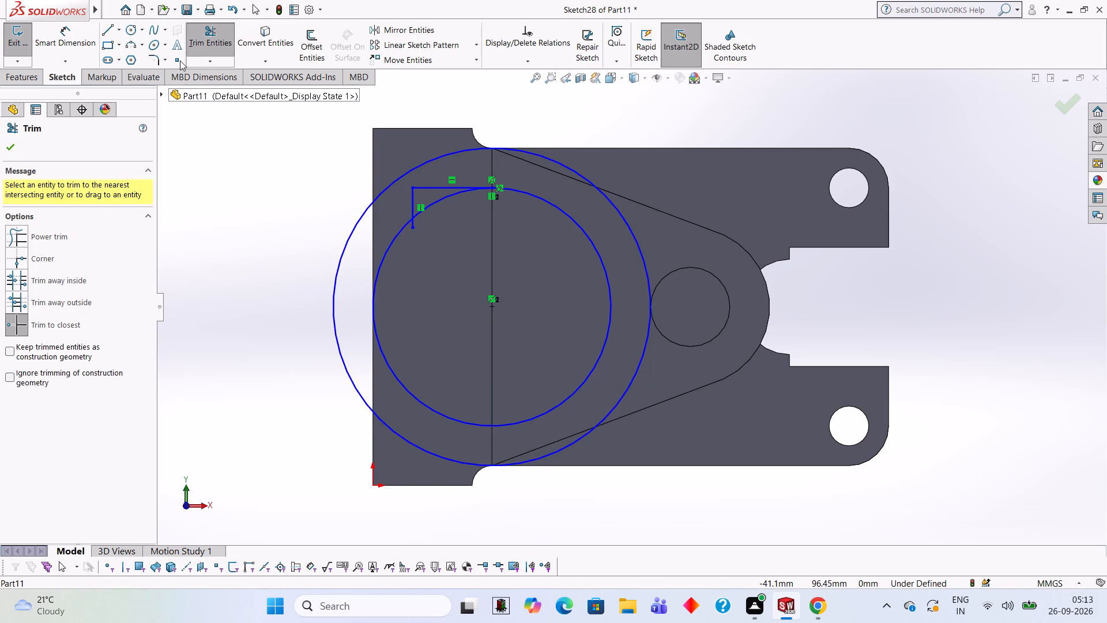
Sketch a 10 mm horizontal line from the vertical line's lower end to the base block's straight outer edge.
click(103, 37)
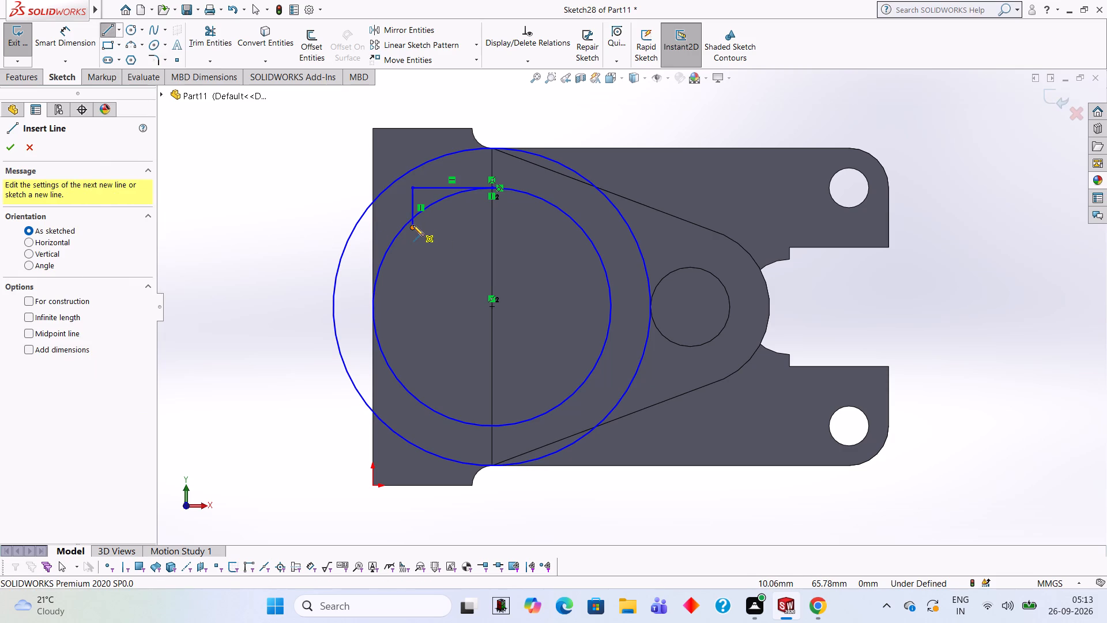
click(412, 226)
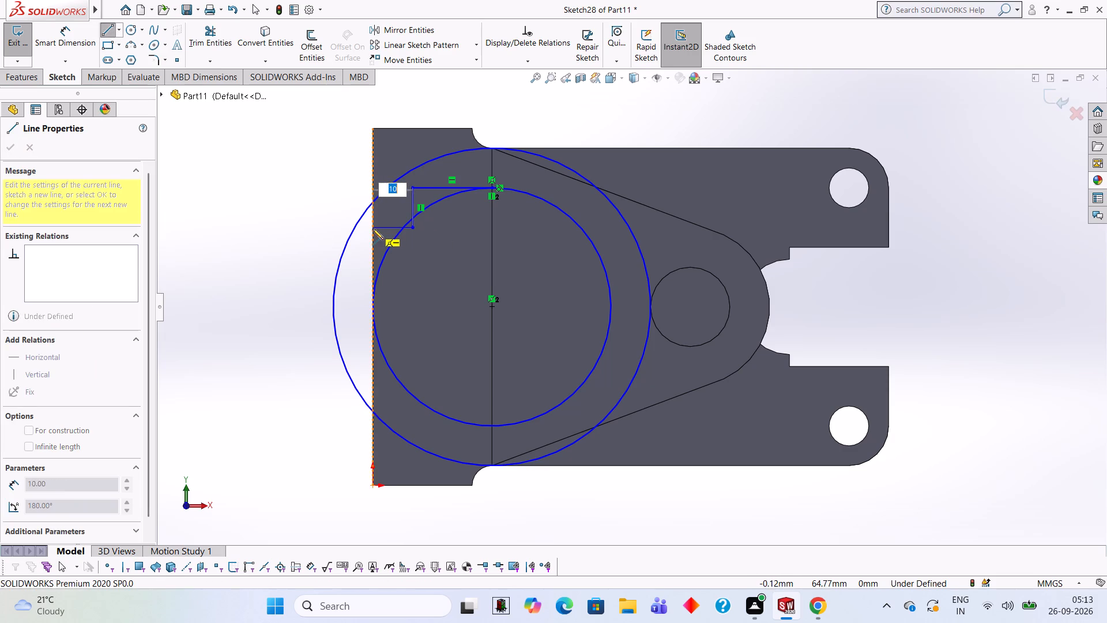
click(372, 228)
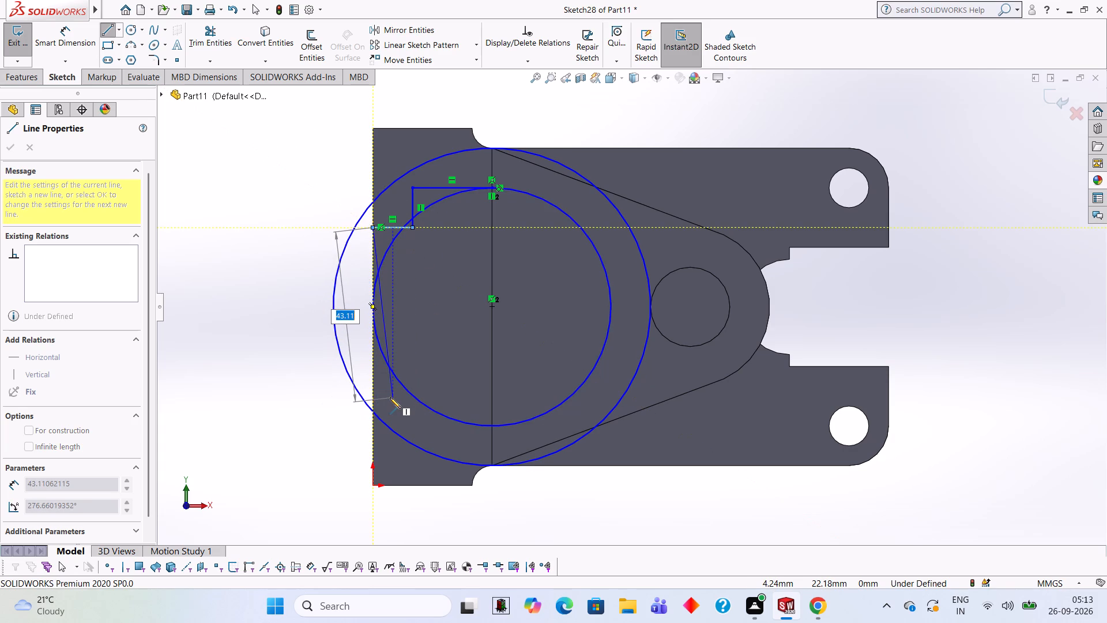
key(Escape)
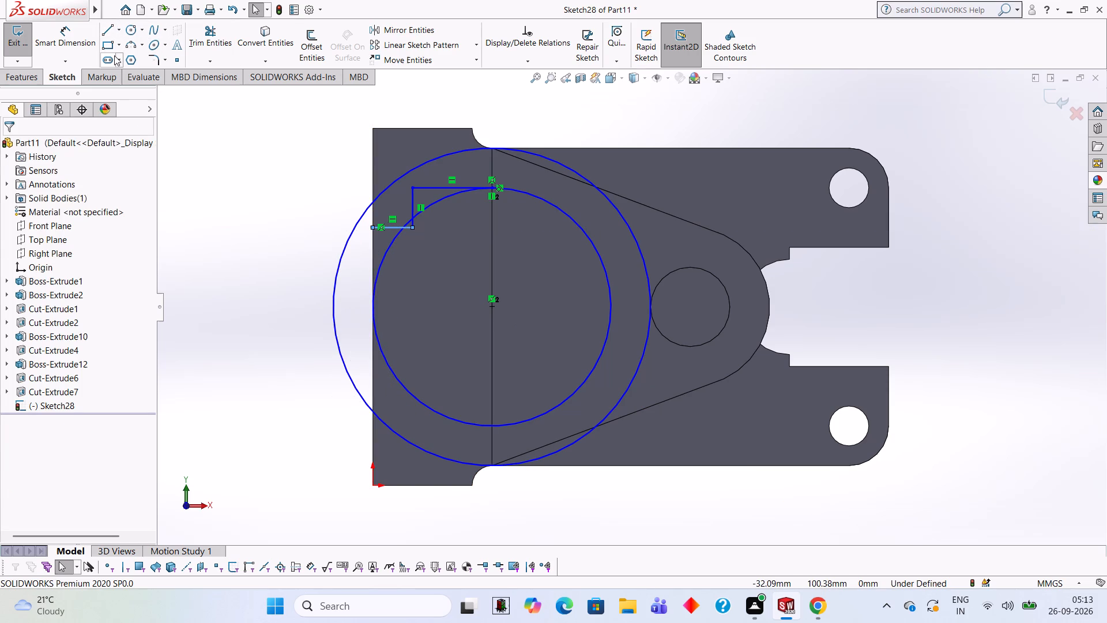
Sketch a 20 mm horizontal line from the inner circle's lower quadrant point, running away from the round-nosed block.
click(109, 28)
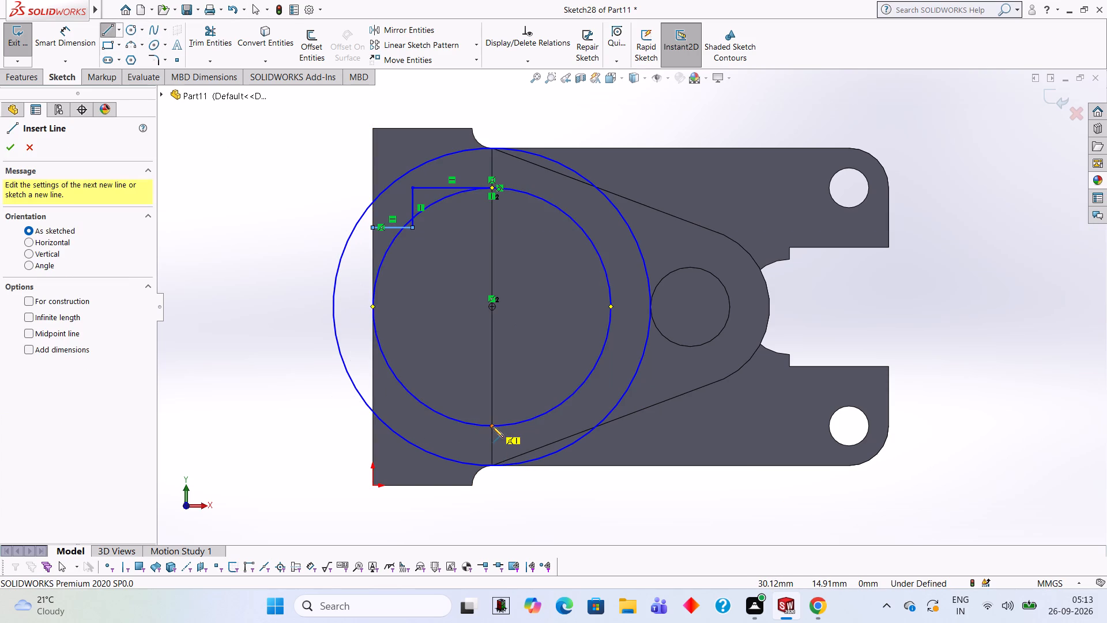
click(492, 426)
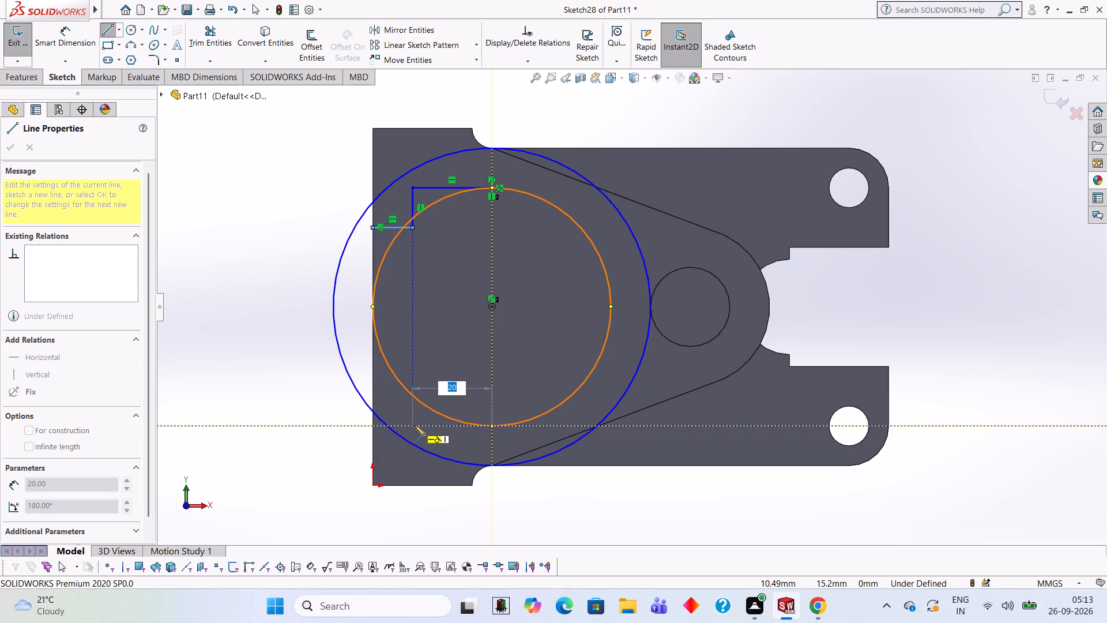
click(415, 425)
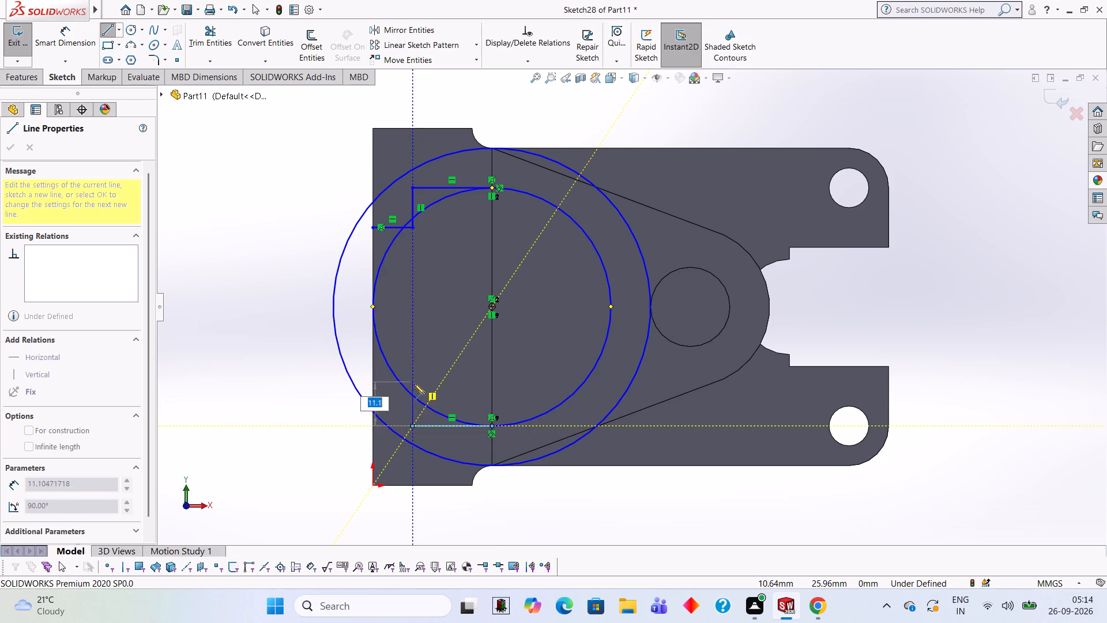
key(Escape)
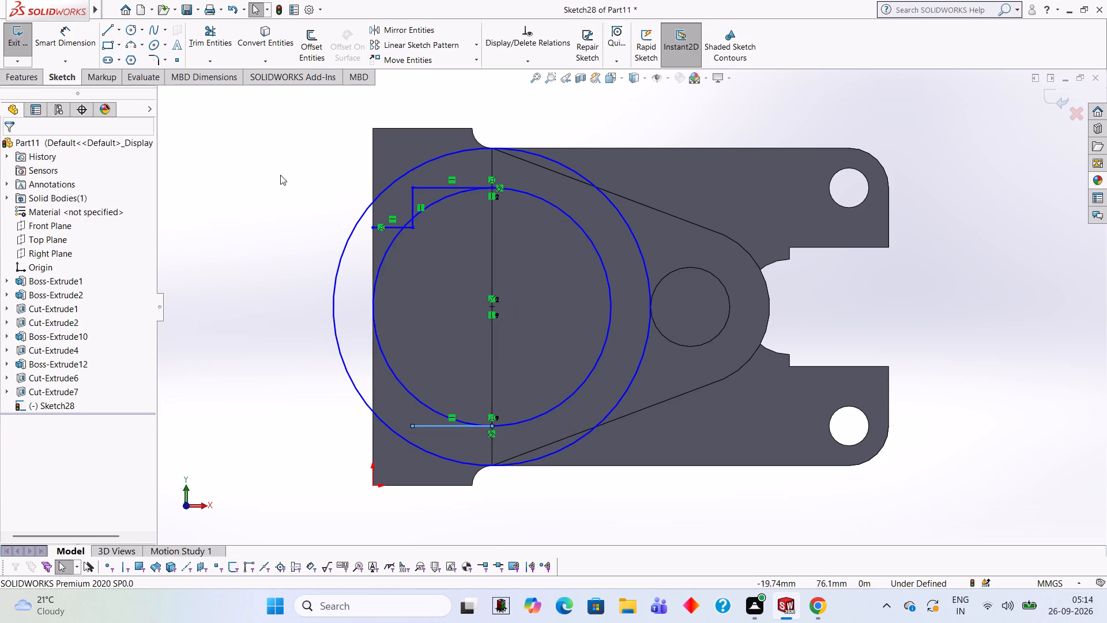
Sketch a 25 mm vertical line up from the base block's lower edge, continued by a 10 mm horizontal line to the block's outer edge.
click(106, 24)
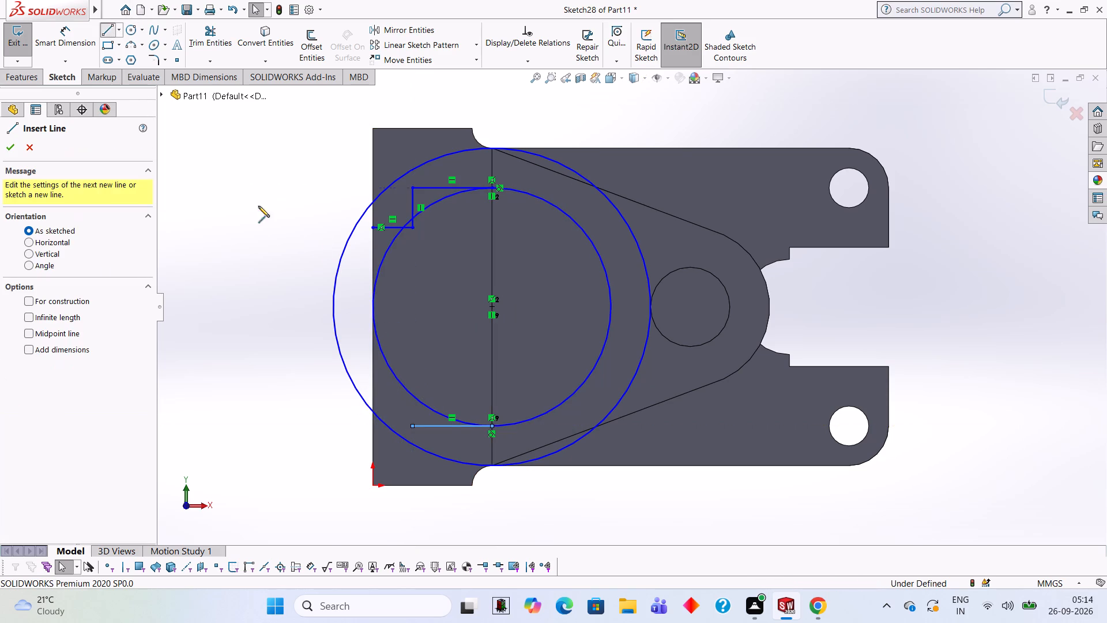
click(412, 486)
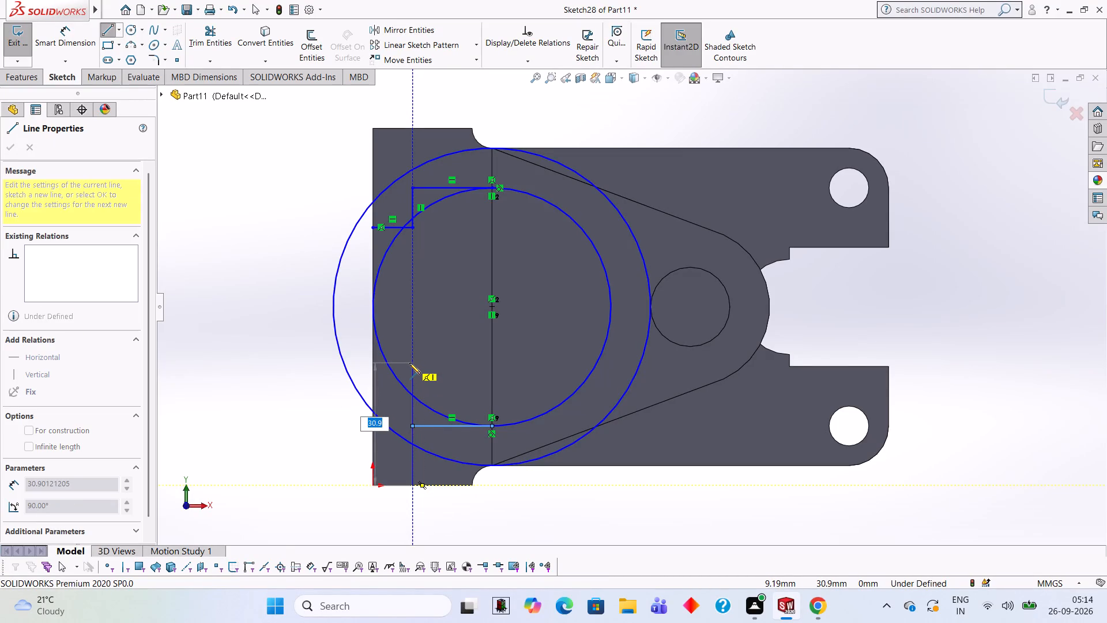
text(25)
key(Return)
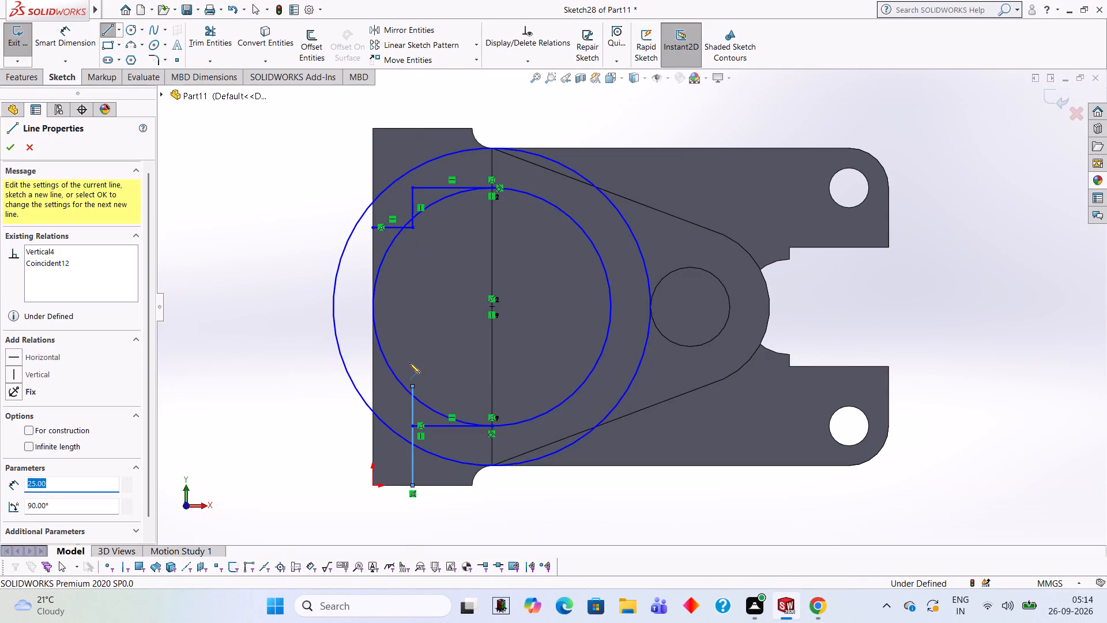
click(371, 385)
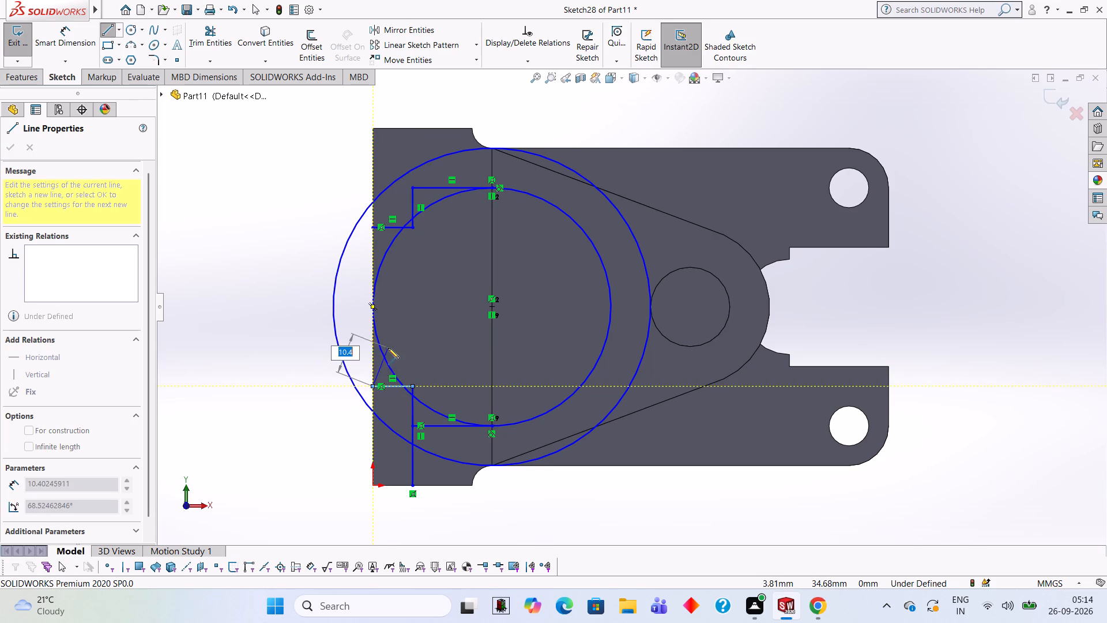
key(Escape)
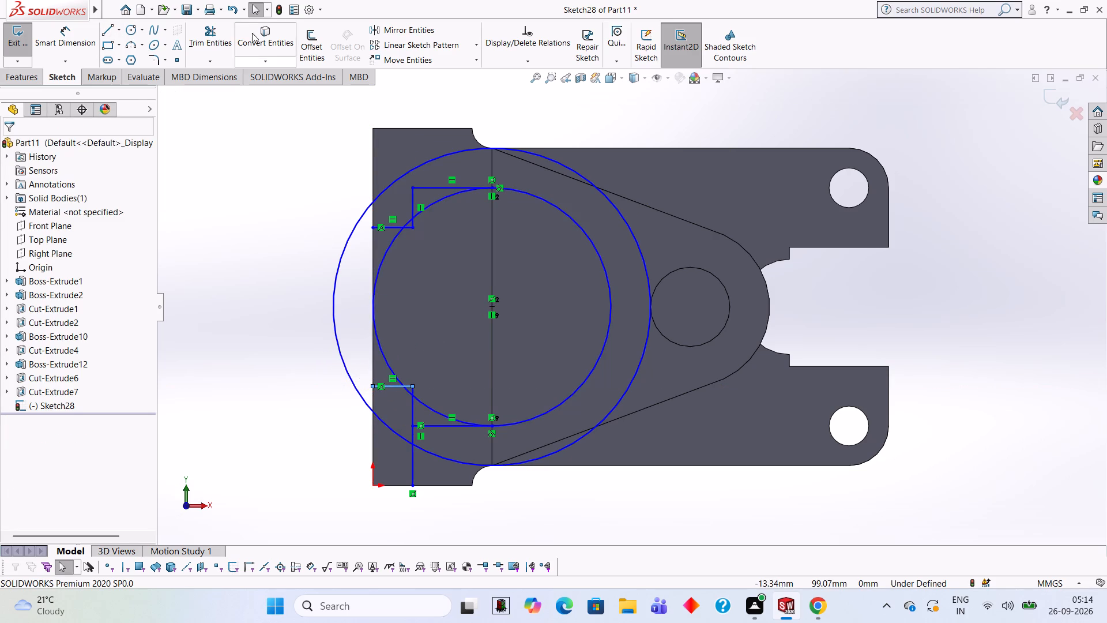
Trim away the part of the new vertical line below the lower 20 mm horizontal line.
click(222, 32)
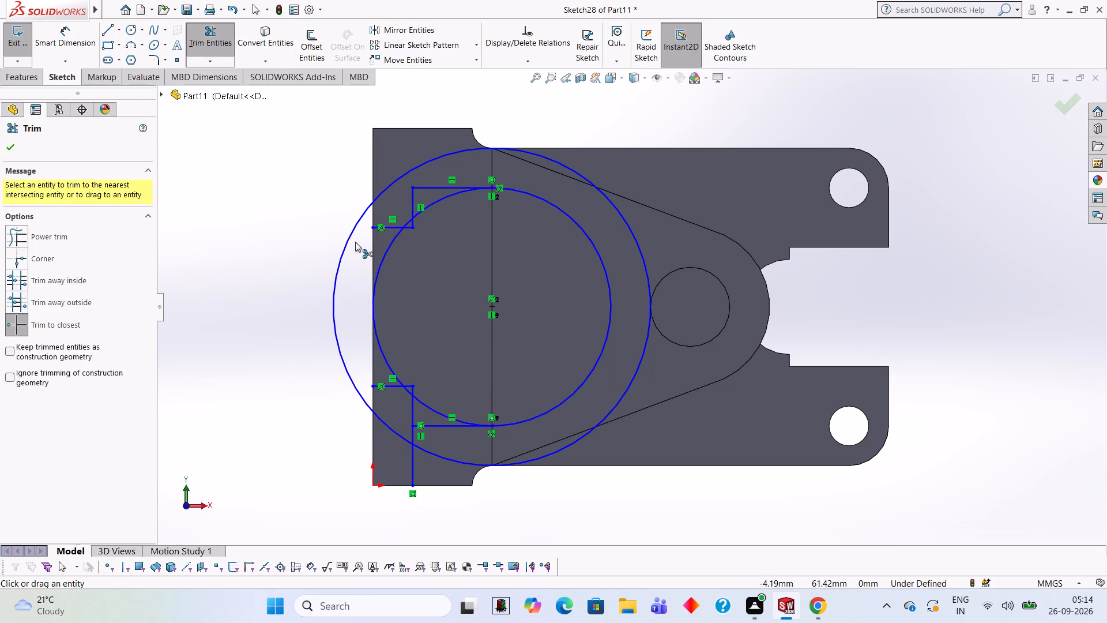
click(410, 463)
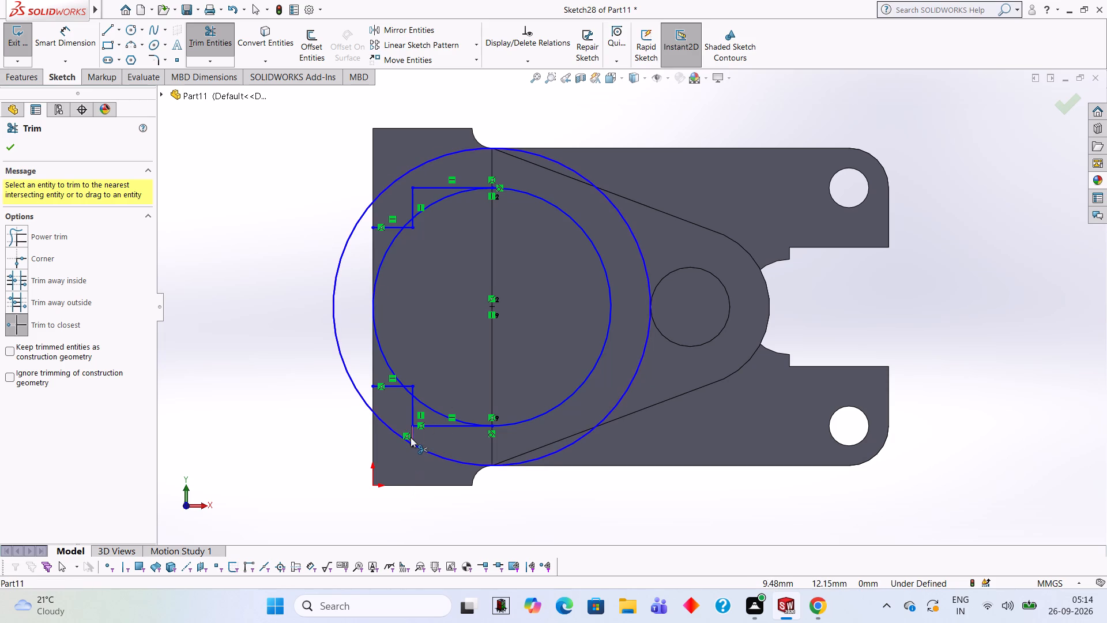
click(412, 434)
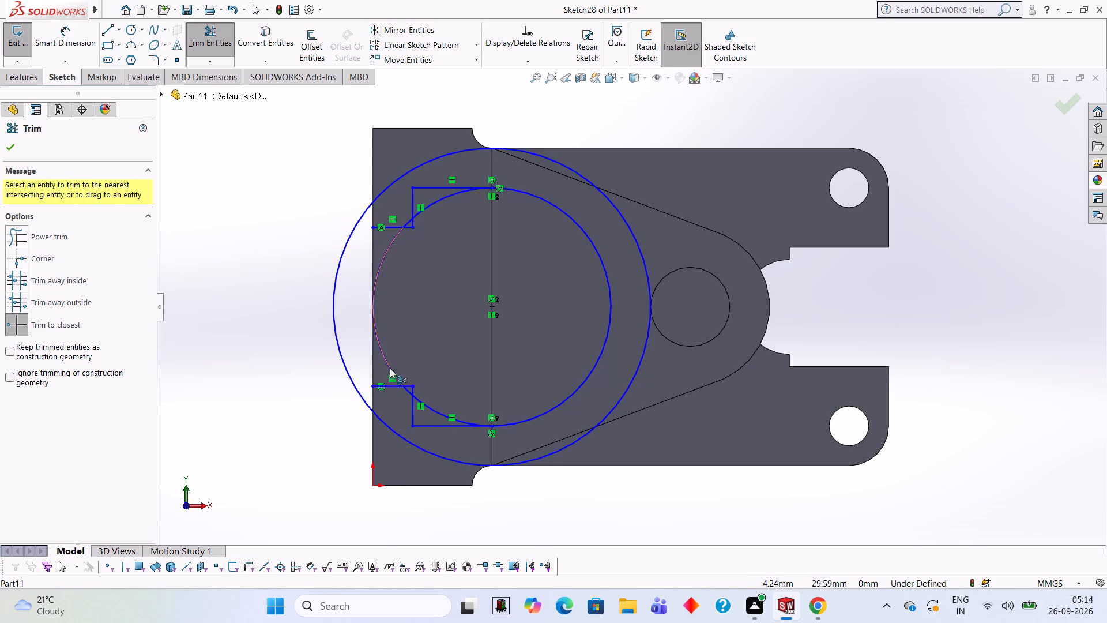
Trim away the inner circle's half on the stepped side, leaving the semicircle that joins the two 20 mm horizontal lines.
click(390, 368)
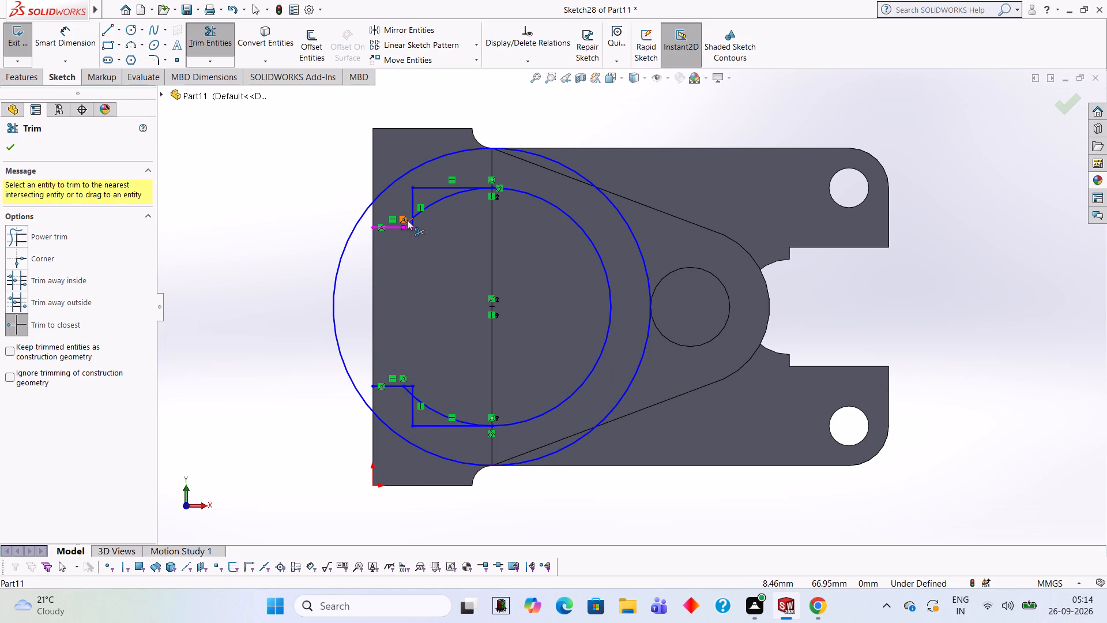
click(407, 220)
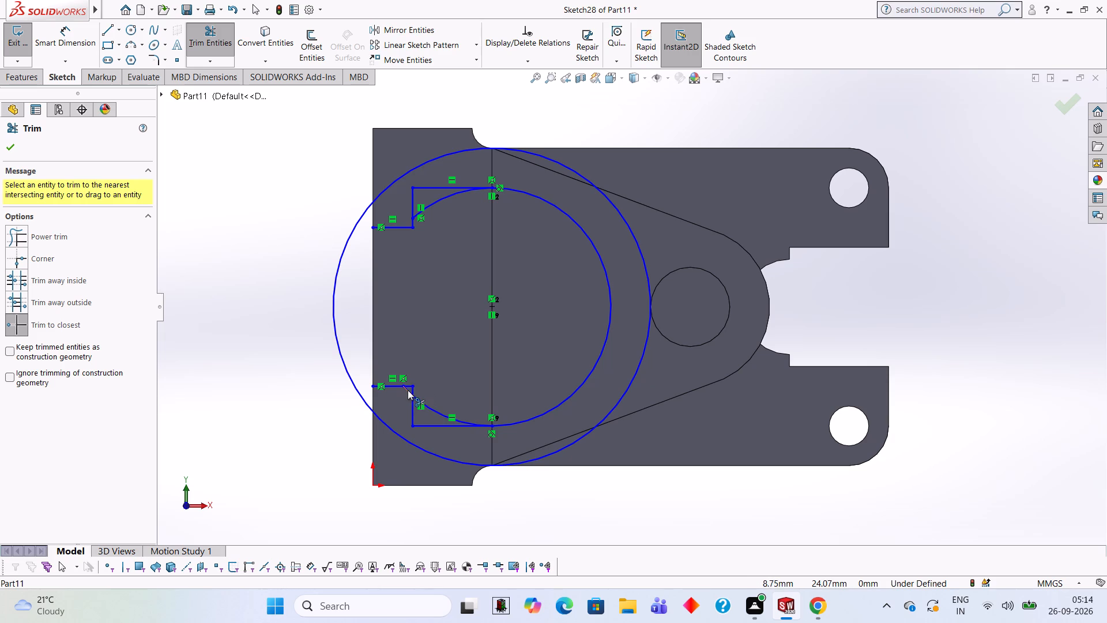
click(409, 390)
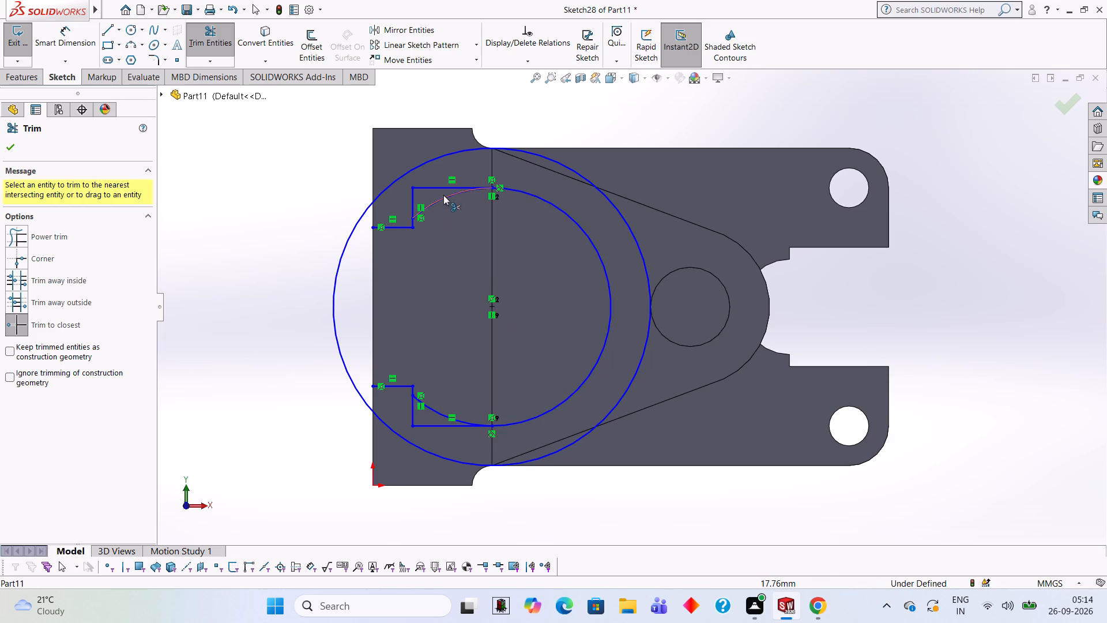
click(439, 198)
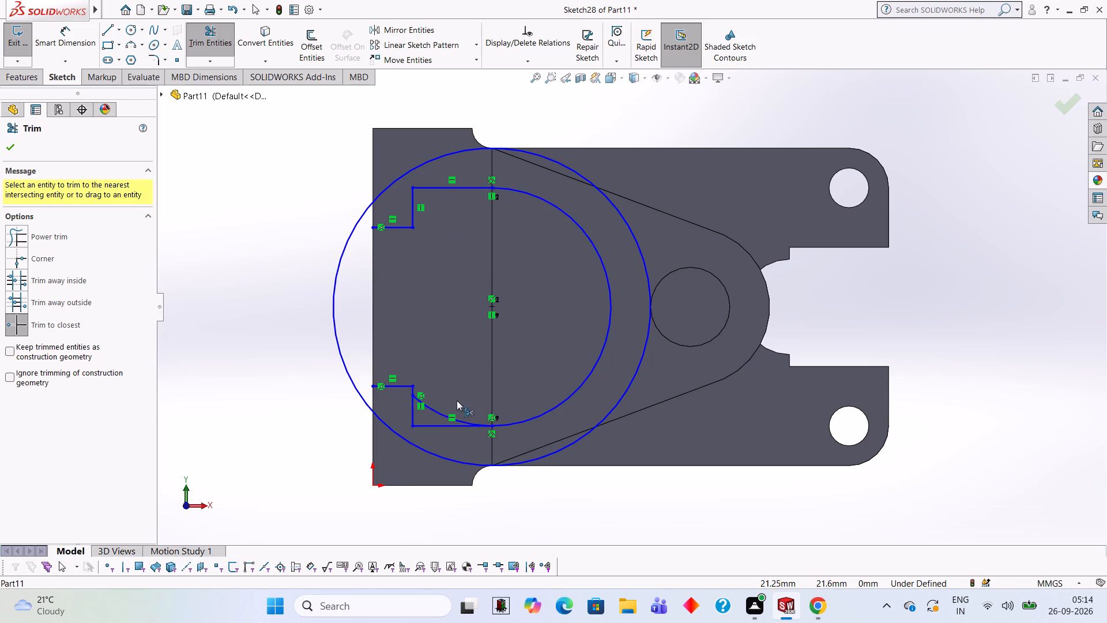
click(431, 408)
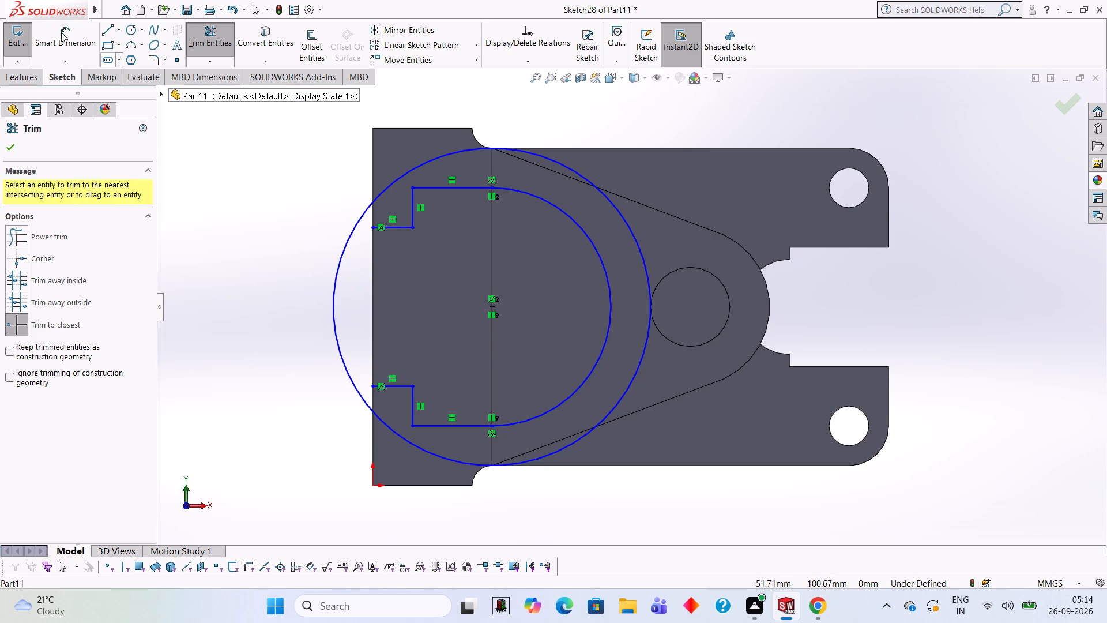
Sketch a 10 mm vertical line from the outer circle's upper quadrant point to the inner arc's upper end.
click(107, 29)
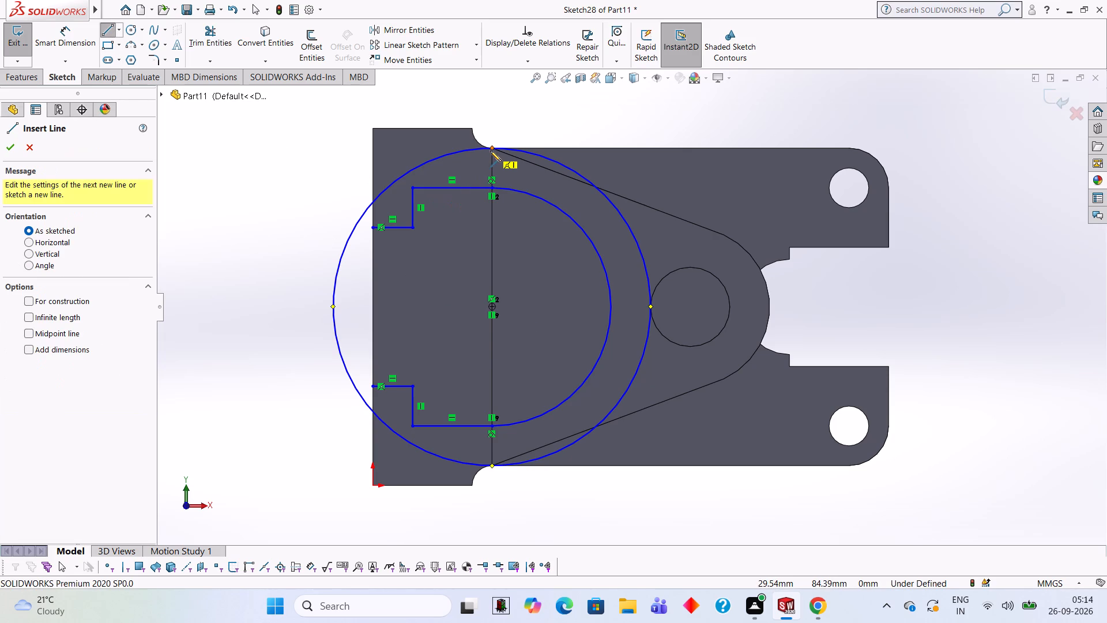
click(491, 149)
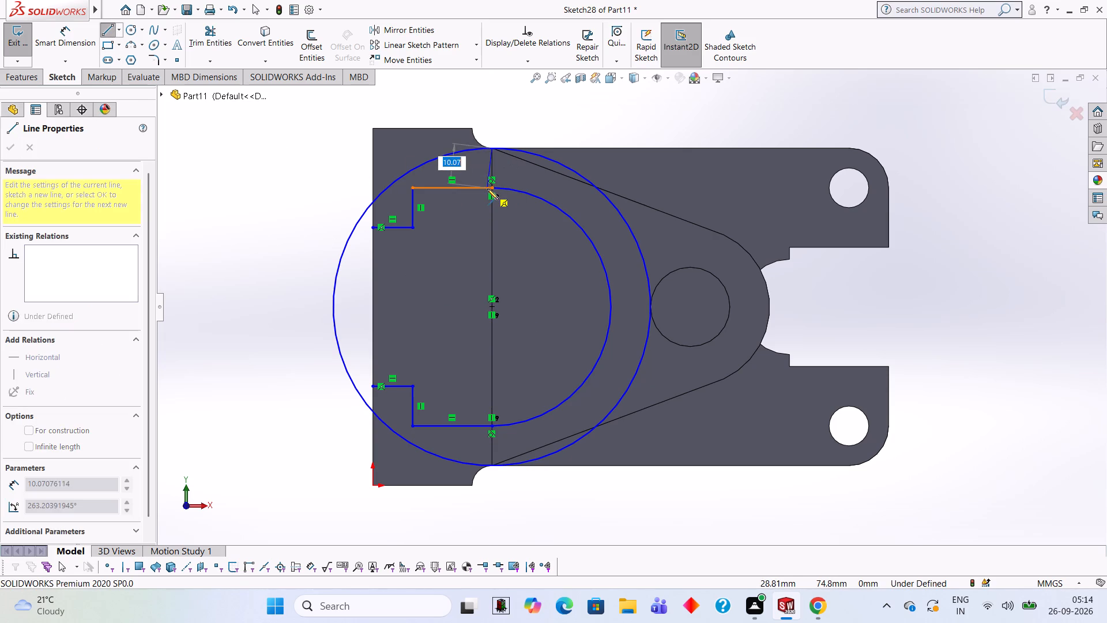
click(491, 189)
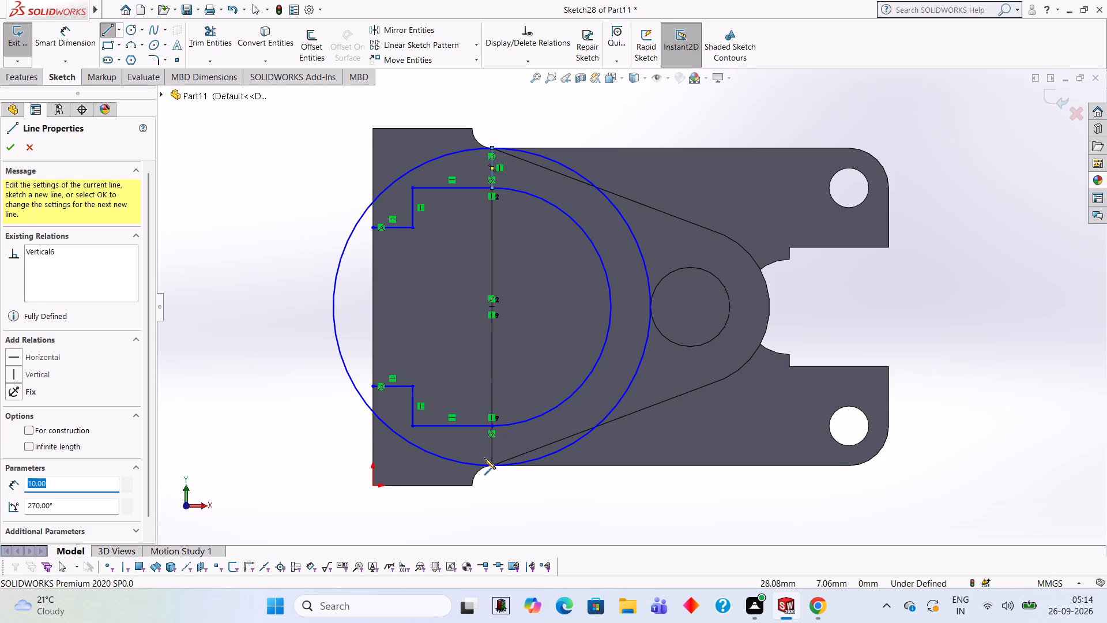
click(491, 464)
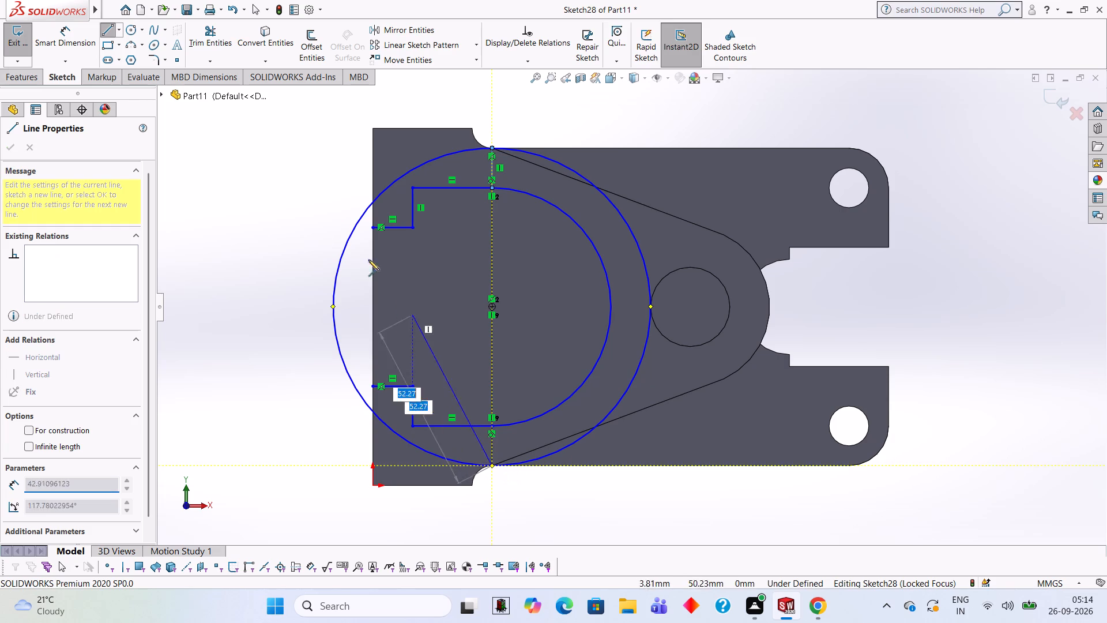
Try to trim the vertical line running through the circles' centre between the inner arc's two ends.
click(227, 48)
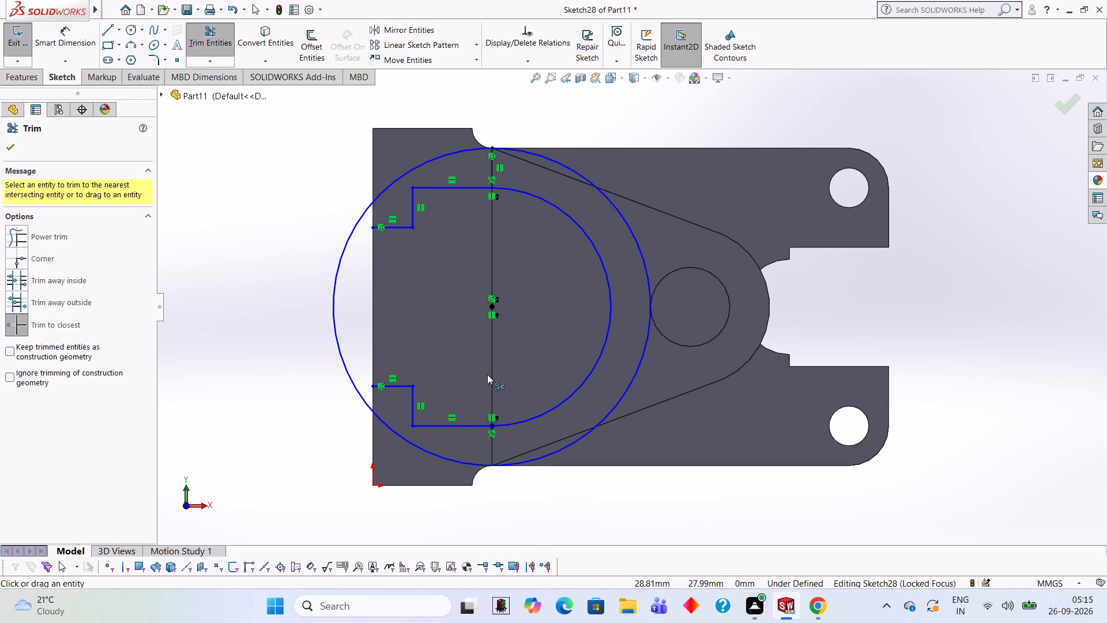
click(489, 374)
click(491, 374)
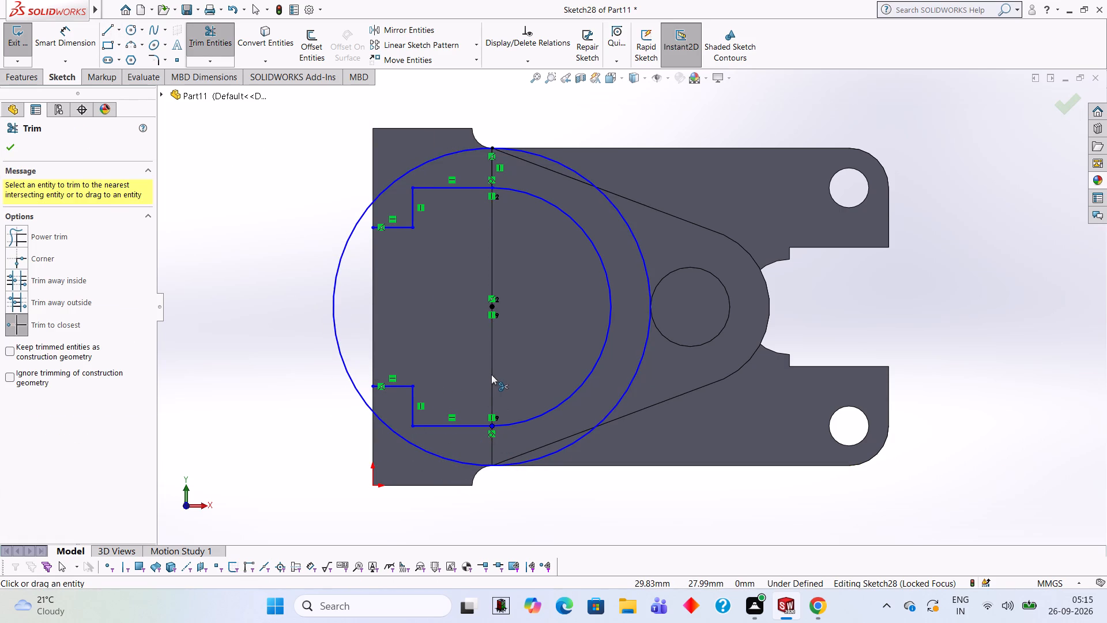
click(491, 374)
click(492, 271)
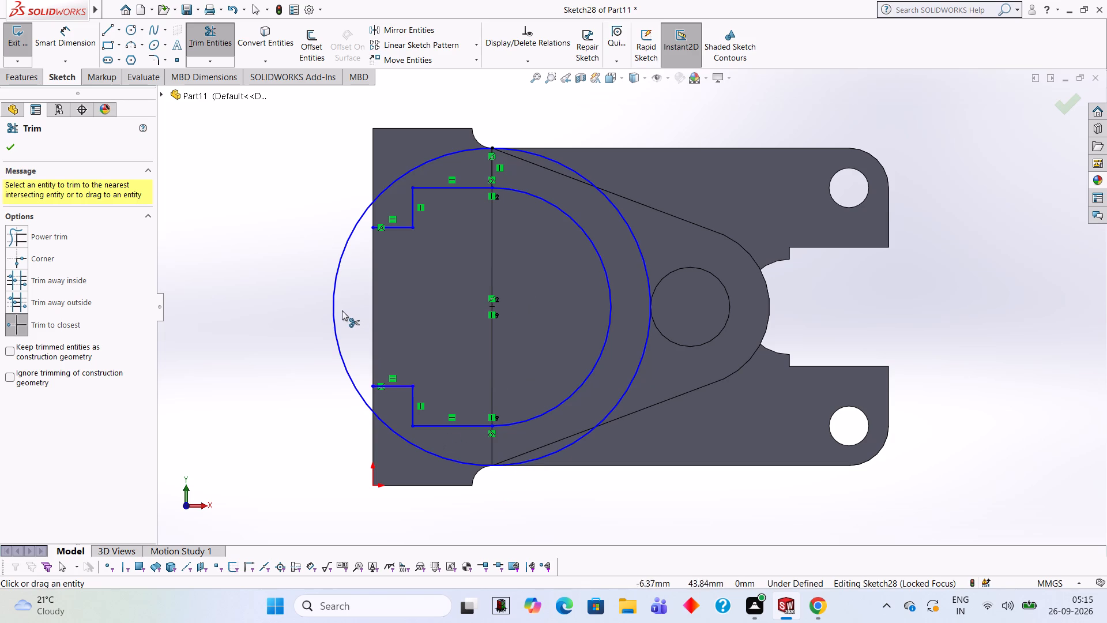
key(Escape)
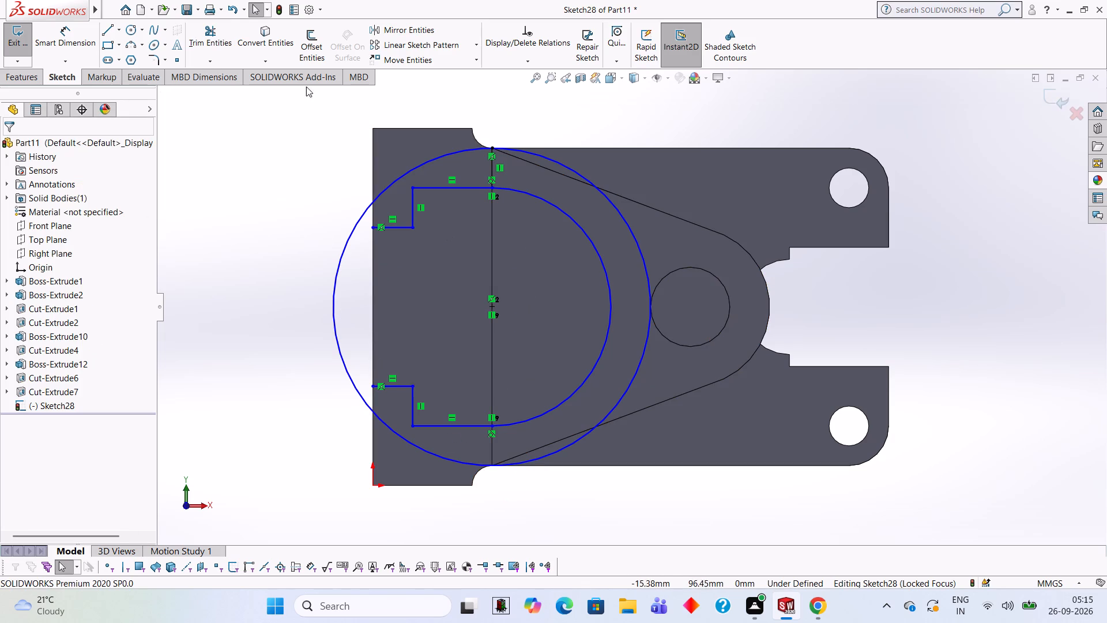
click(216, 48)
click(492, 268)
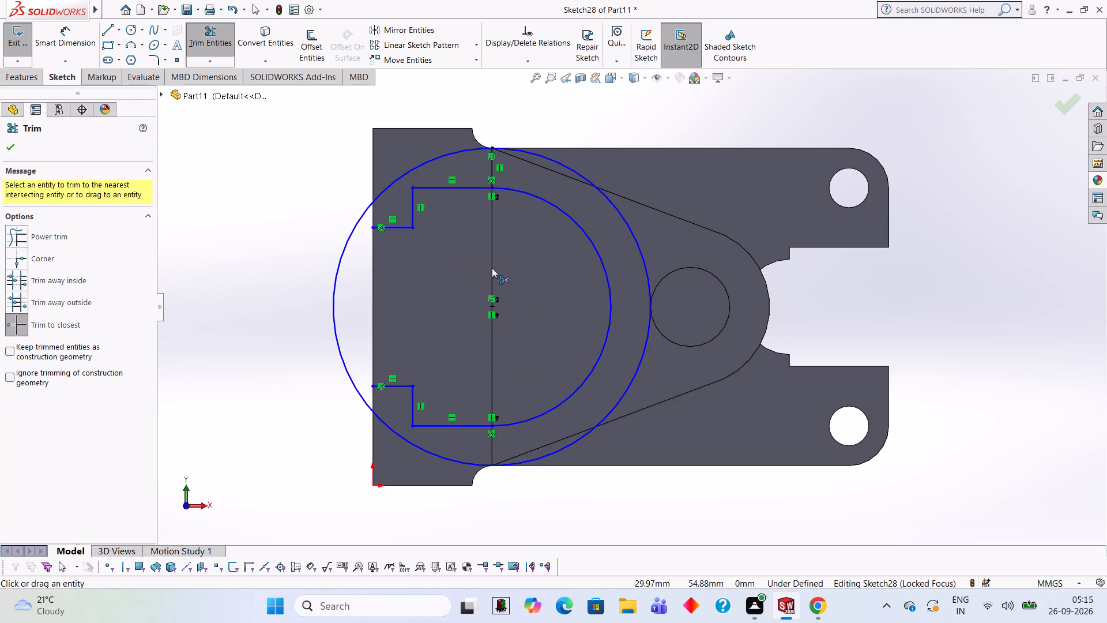
Sketch a 10 mm vertical line from the outer circle's lower quadrant point to the inner arc's lower end.
click(113, 27)
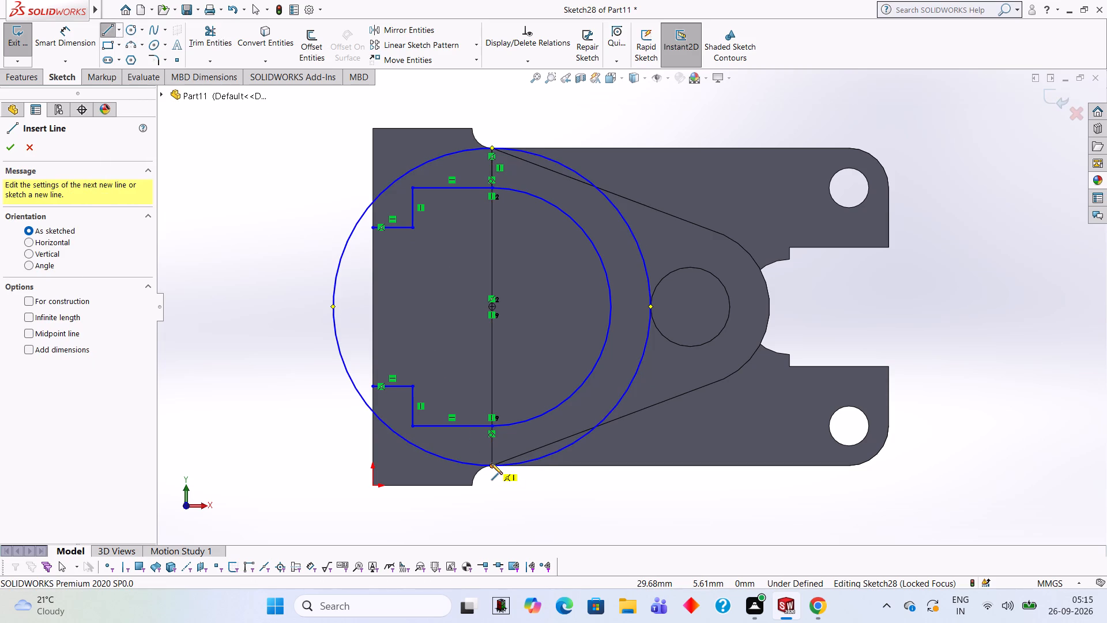
click(491, 464)
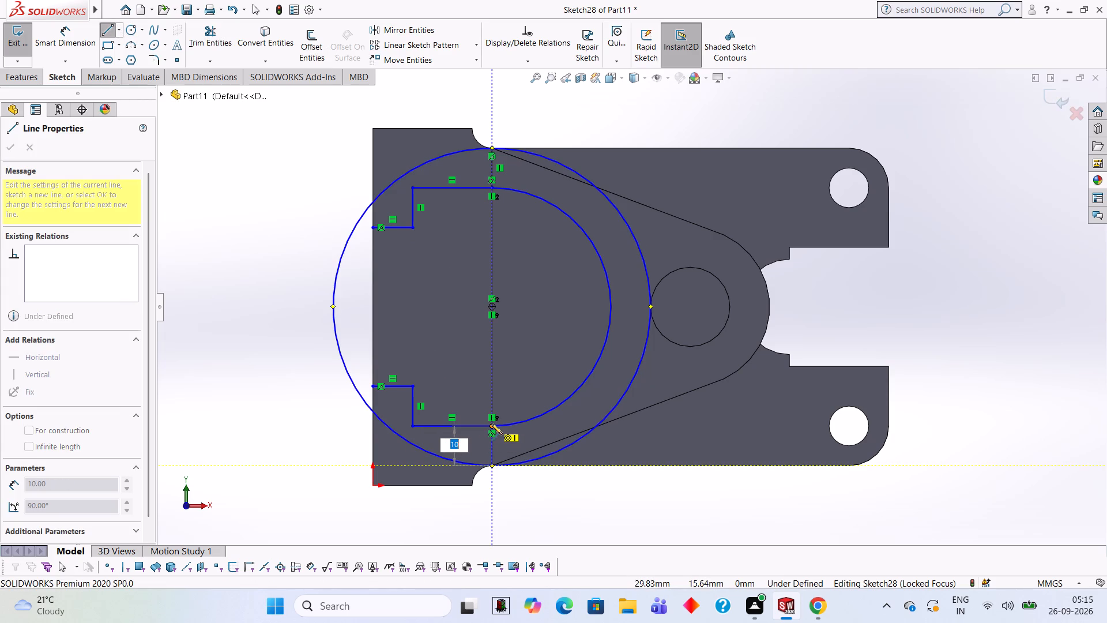
click(491, 423)
key(Escape)
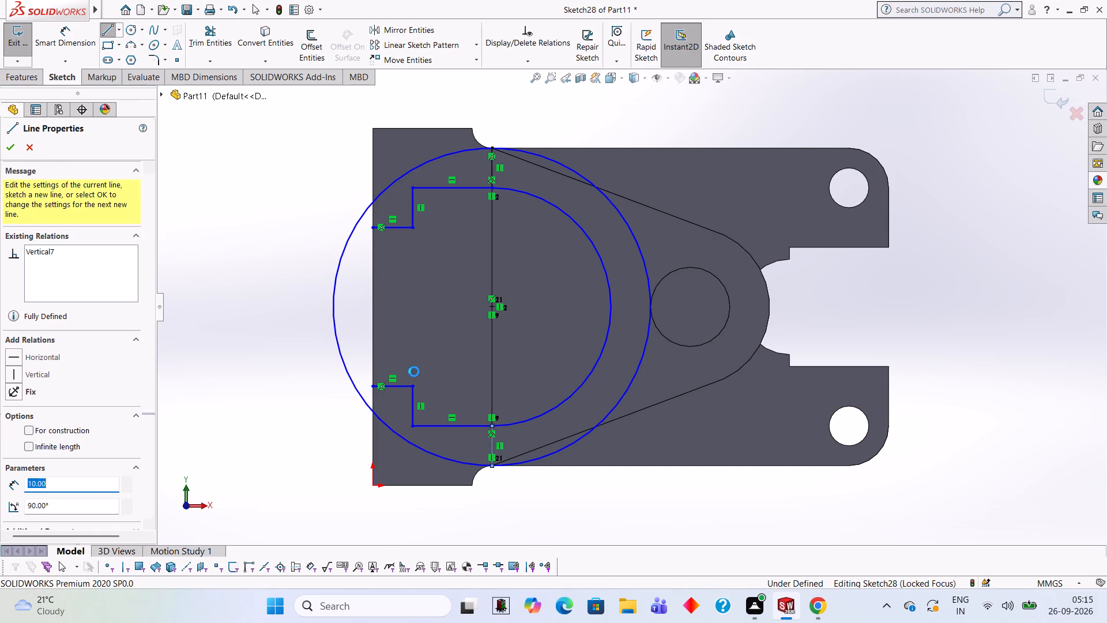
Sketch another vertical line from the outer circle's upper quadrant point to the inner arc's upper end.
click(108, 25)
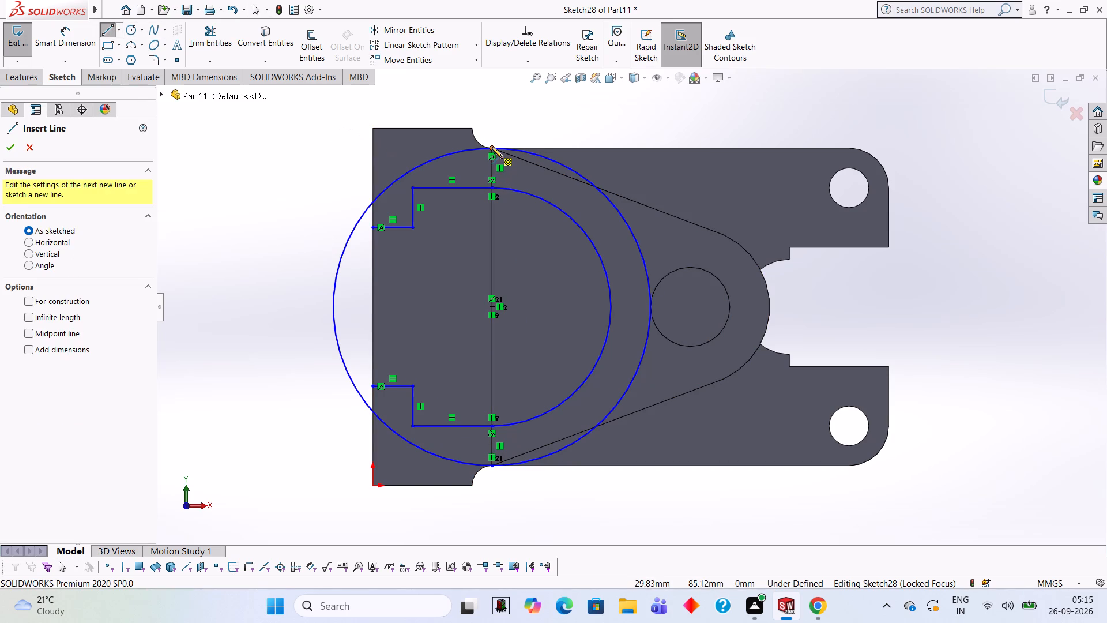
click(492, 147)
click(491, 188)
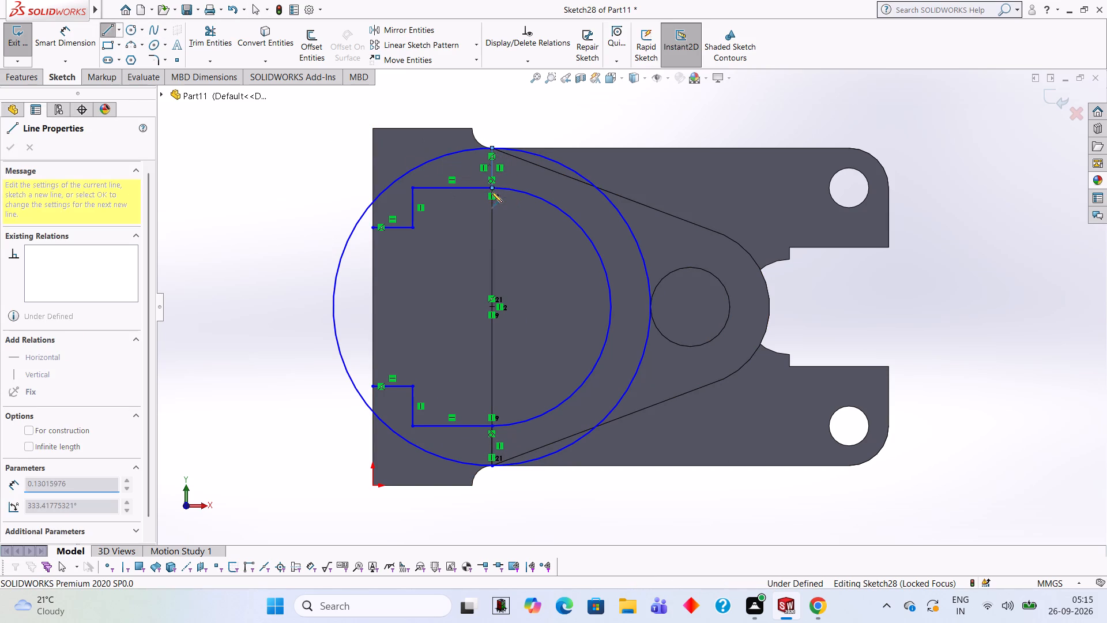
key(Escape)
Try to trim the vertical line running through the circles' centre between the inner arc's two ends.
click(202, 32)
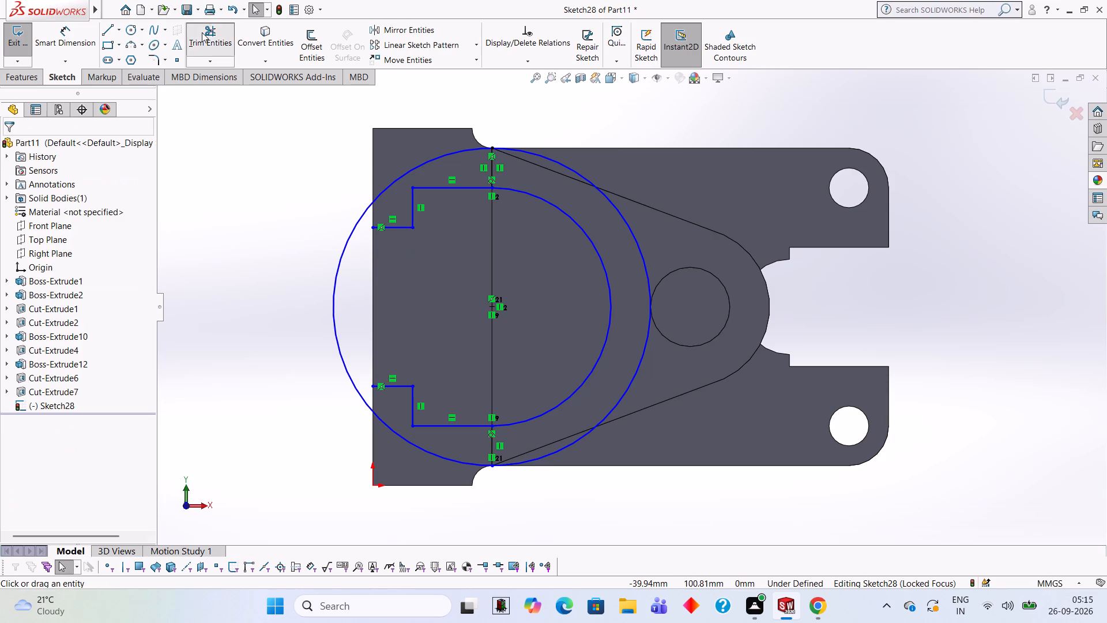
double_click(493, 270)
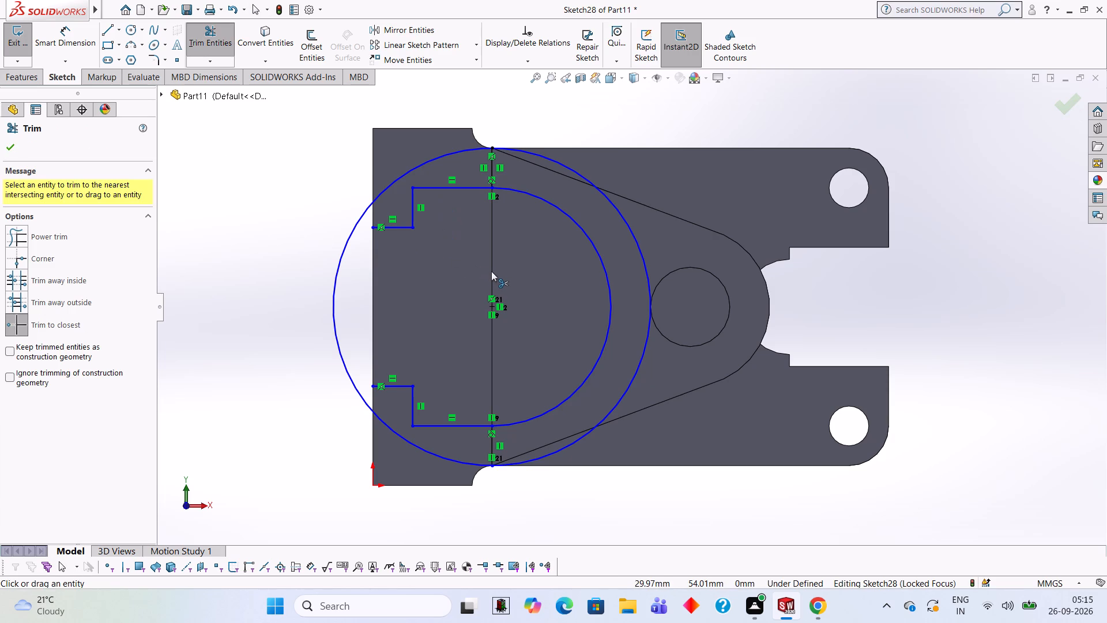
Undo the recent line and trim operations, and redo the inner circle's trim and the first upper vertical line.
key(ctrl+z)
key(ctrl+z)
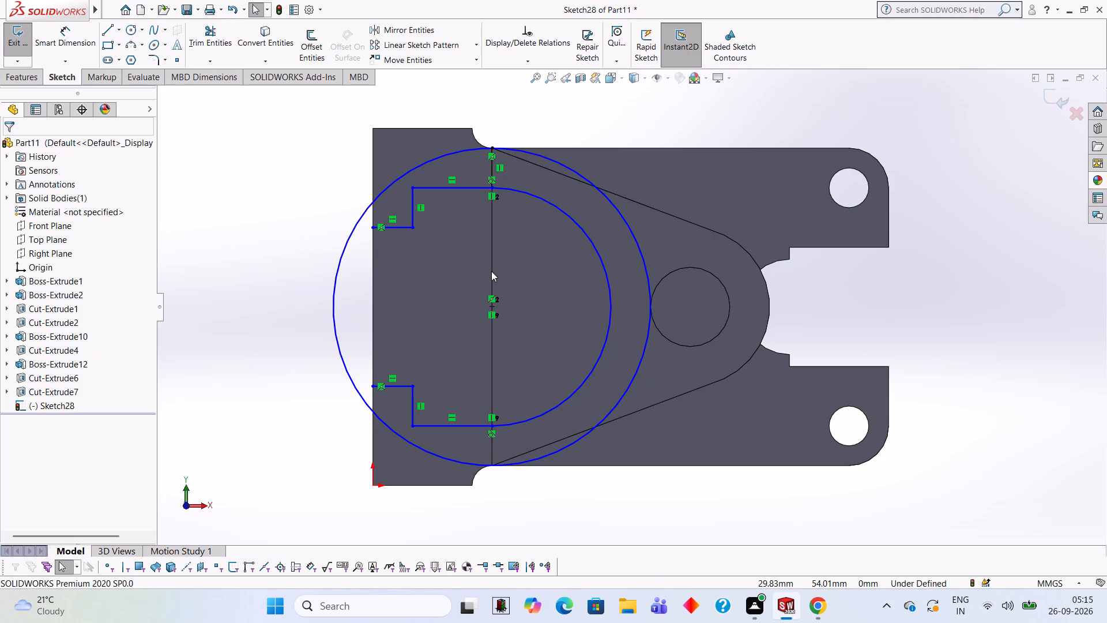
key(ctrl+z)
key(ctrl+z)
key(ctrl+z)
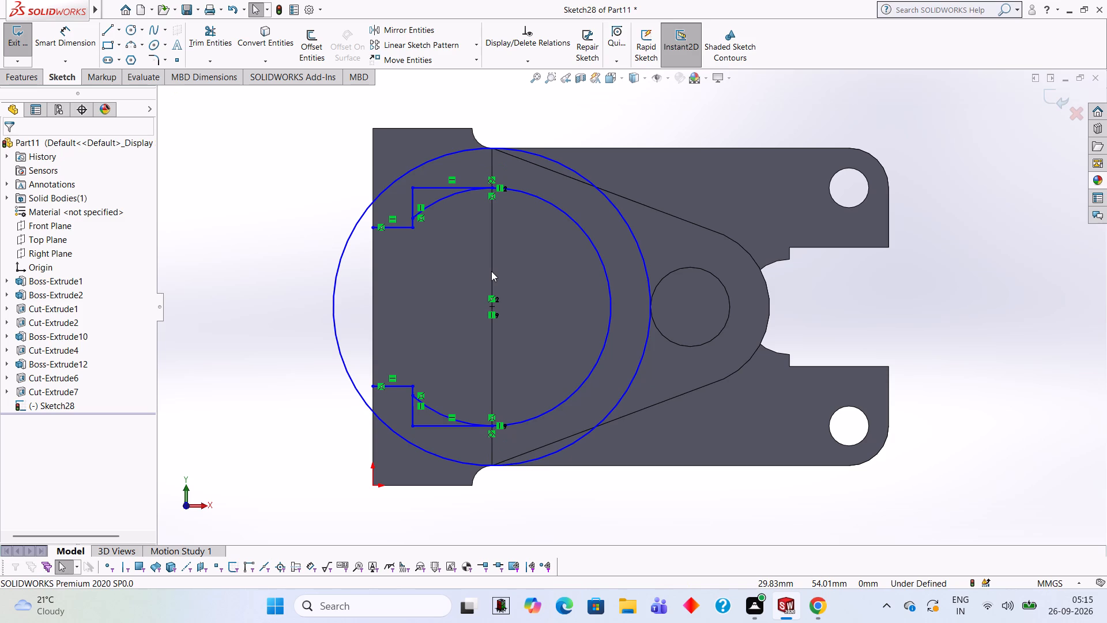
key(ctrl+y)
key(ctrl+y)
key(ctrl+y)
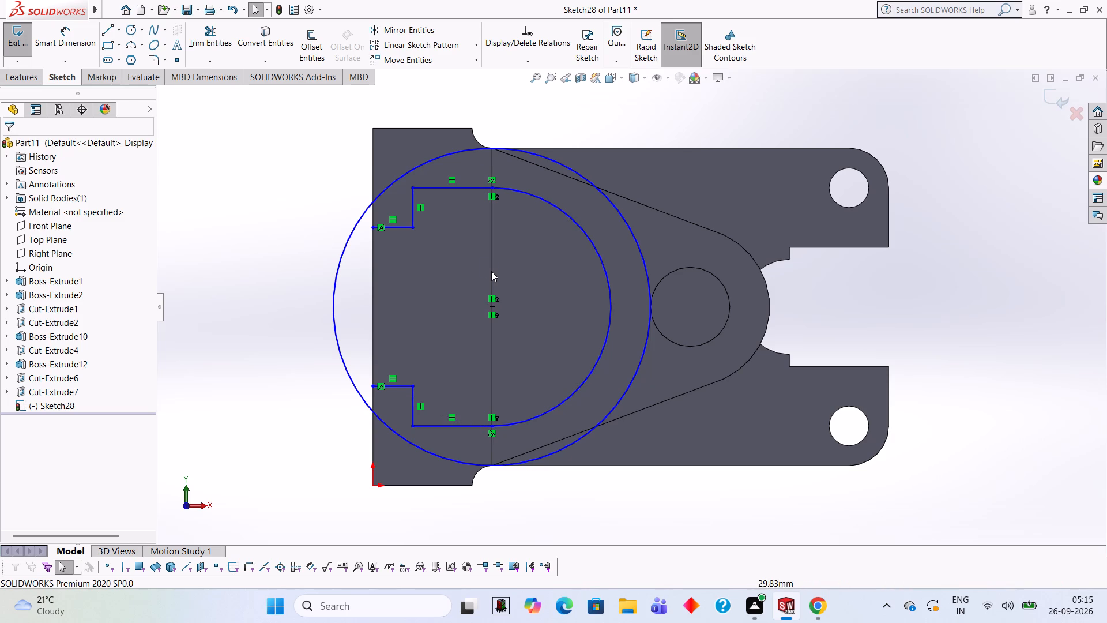
Sketch 10 mm vertical lines from the outer circle's upper and lower quadrant points to the matching ends of the inner arc.
click(109, 36)
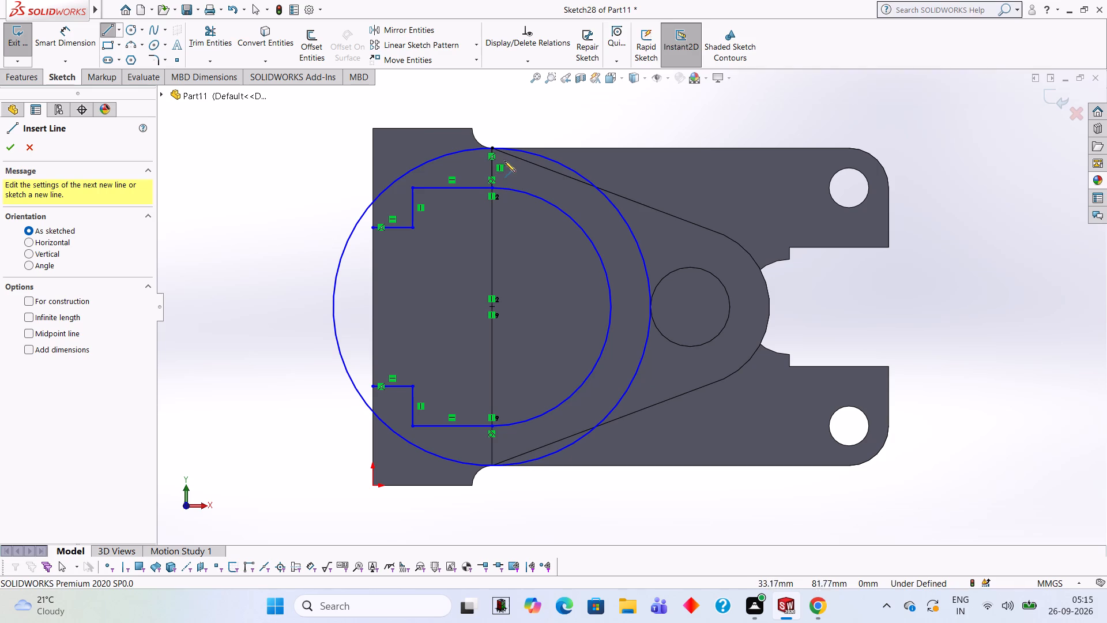
click(493, 148)
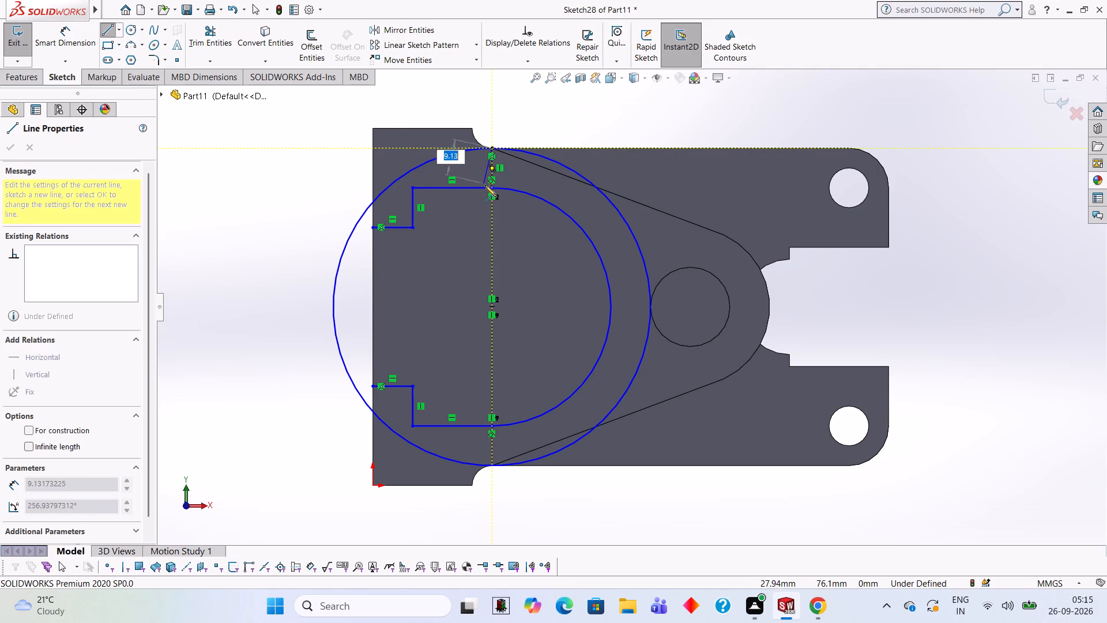
click(490, 188)
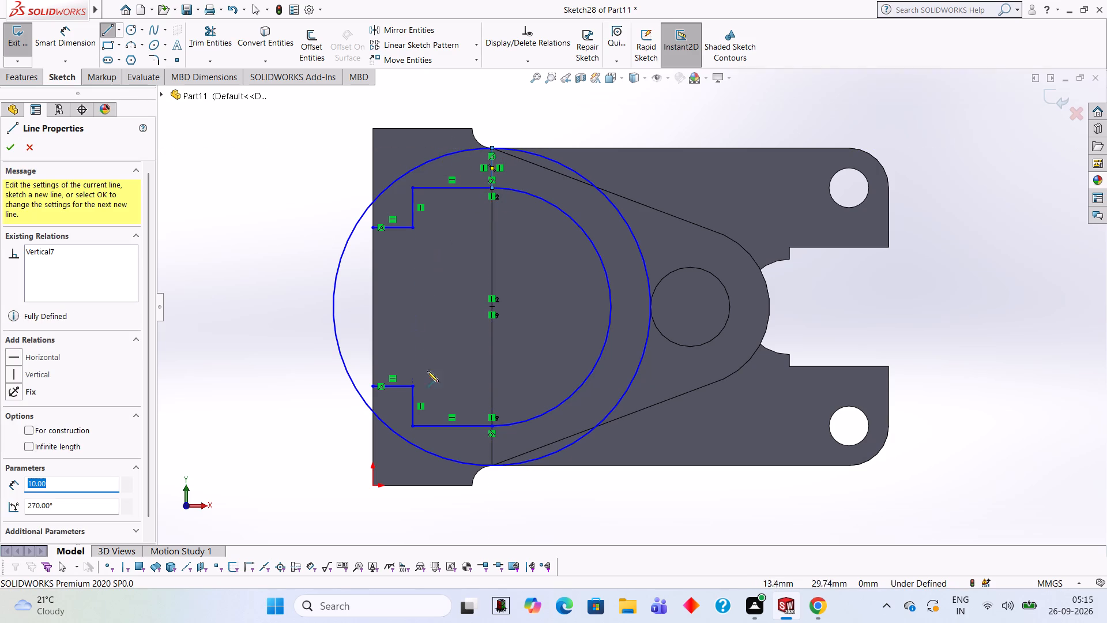
click(492, 467)
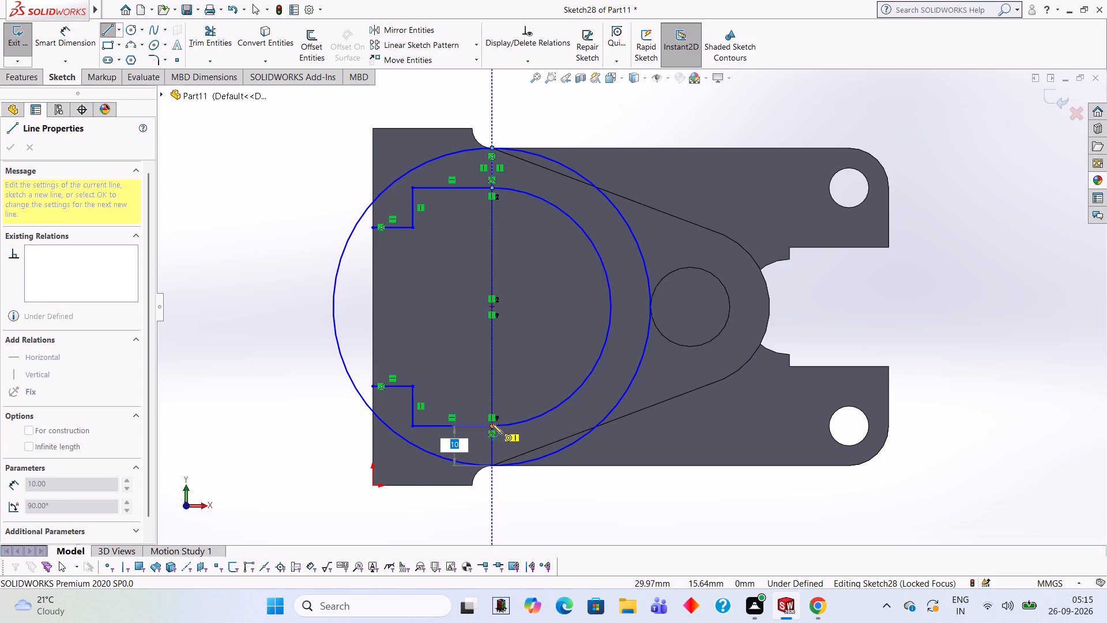
click(492, 423)
Trim away the outer circle's half on the stepped side, leaving the semicircle around the inner arc.
click(216, 42)
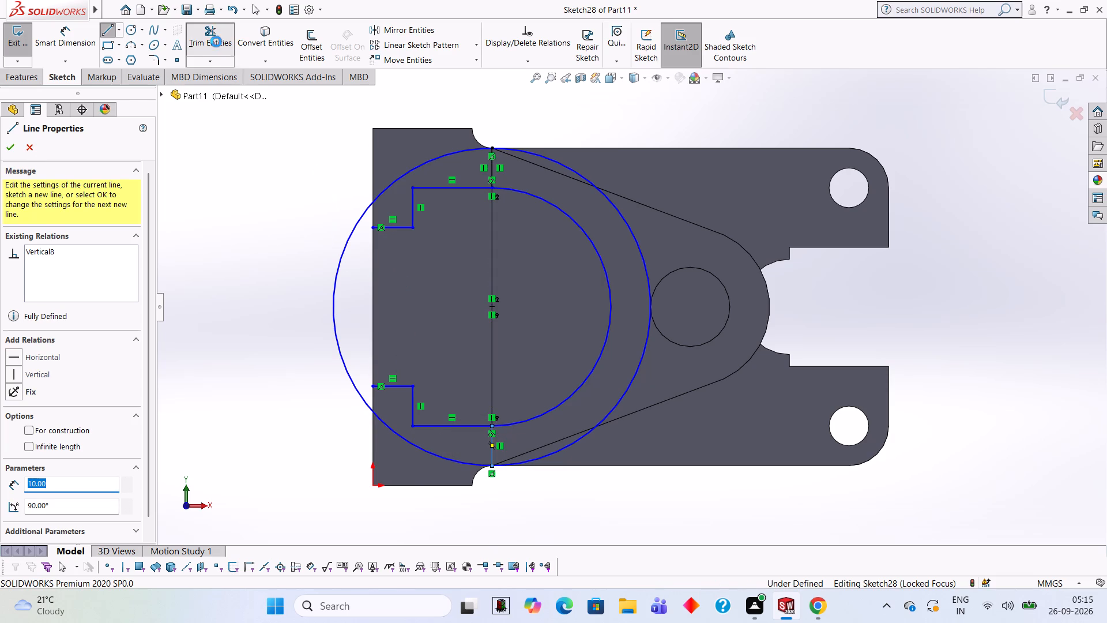
click(363, 210)
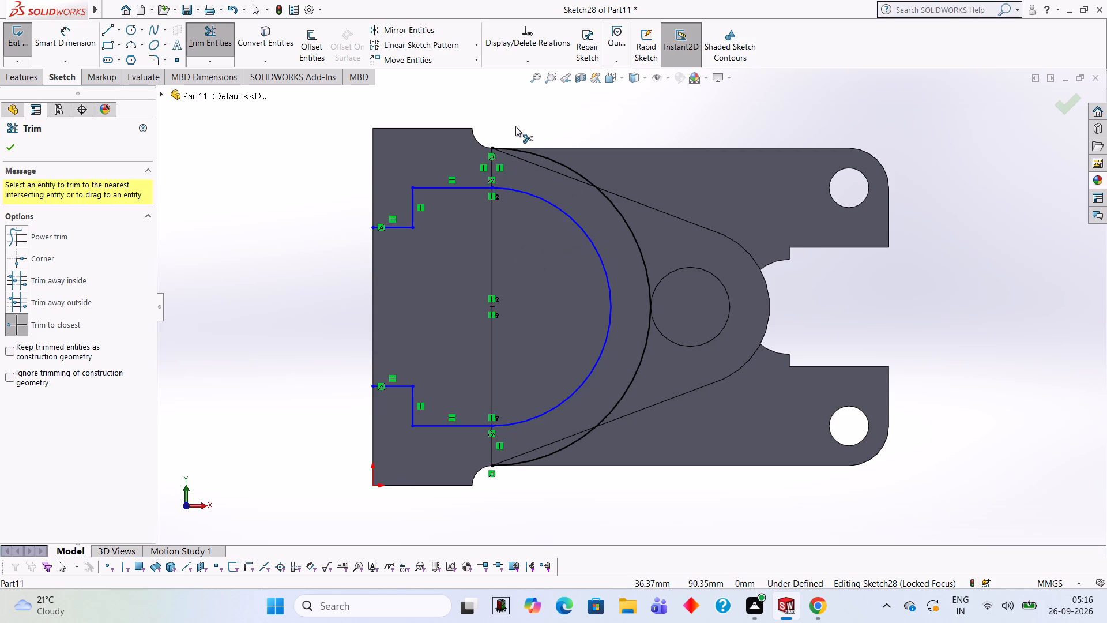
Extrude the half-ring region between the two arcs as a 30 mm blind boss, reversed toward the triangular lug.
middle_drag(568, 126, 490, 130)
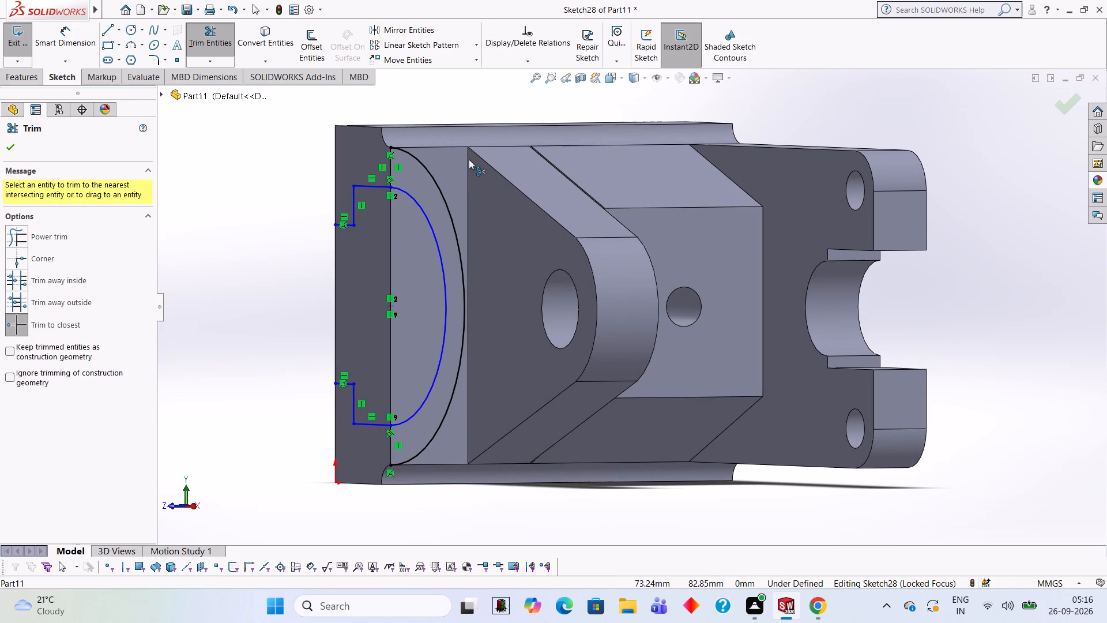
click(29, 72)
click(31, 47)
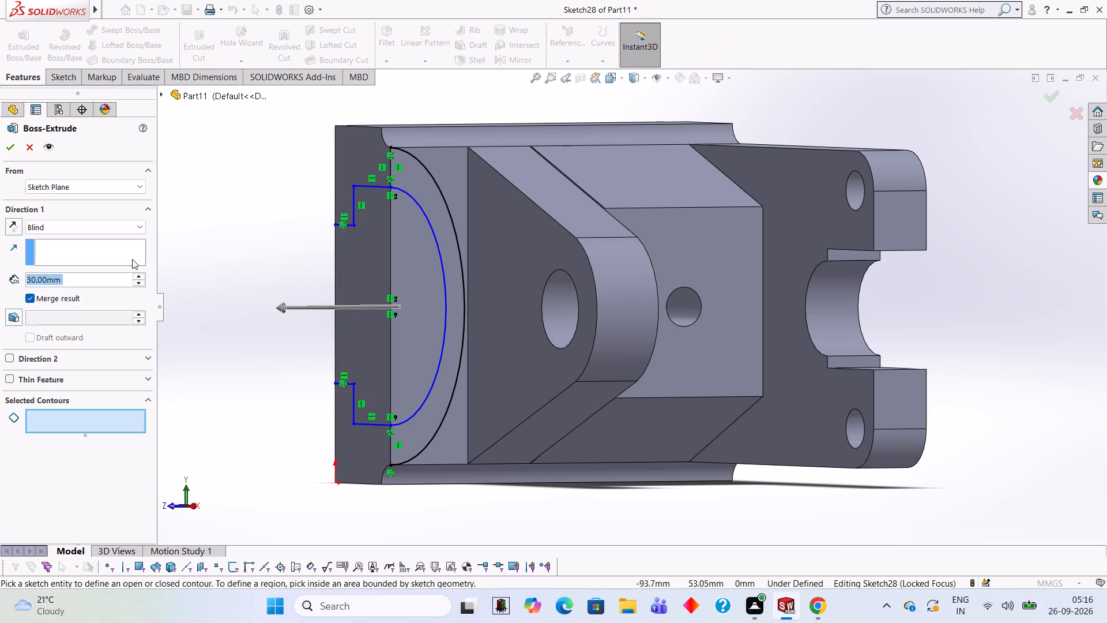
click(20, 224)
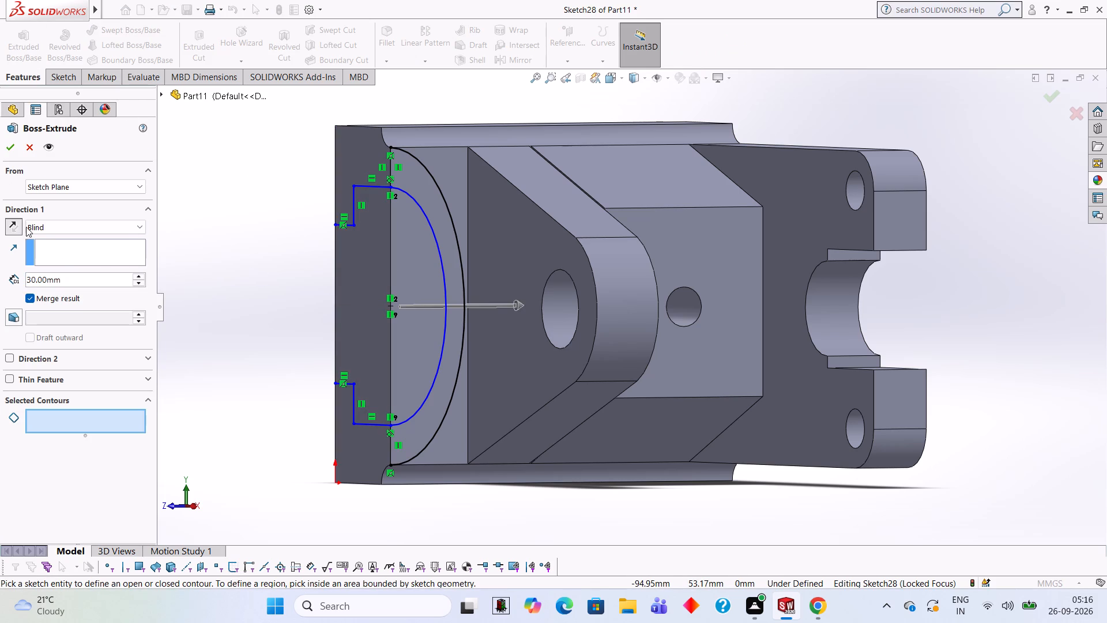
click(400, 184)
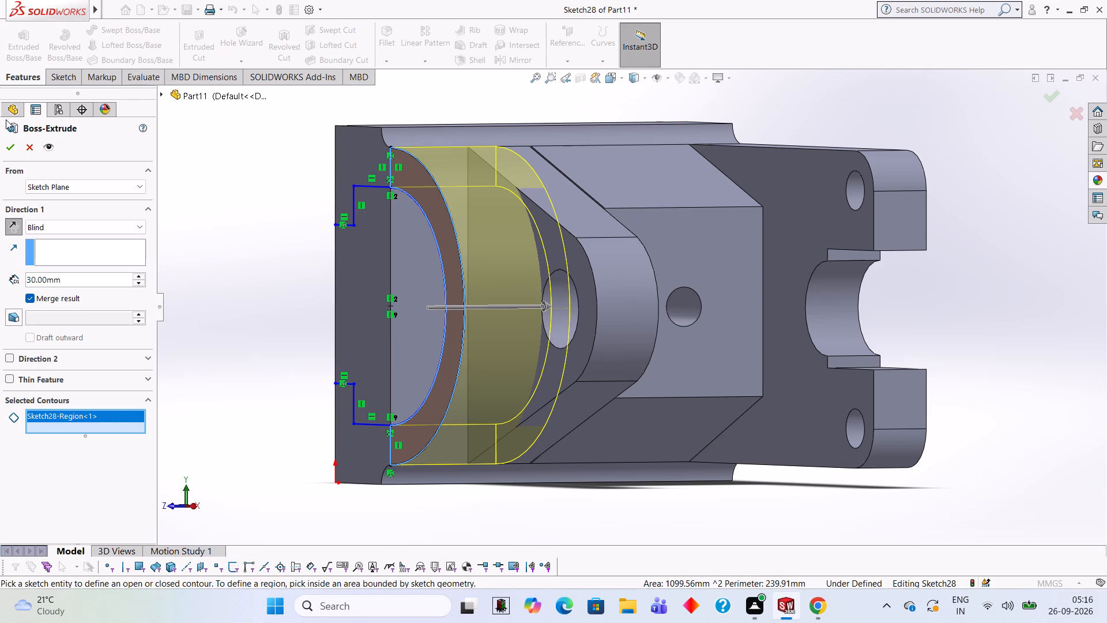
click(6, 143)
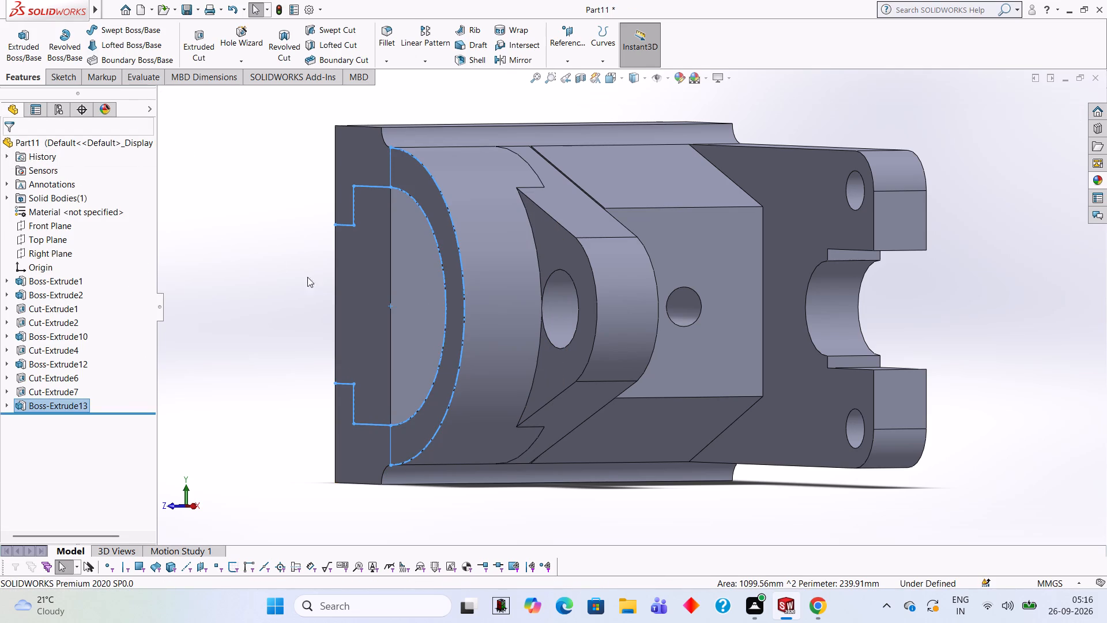
Examine from several angles how the half-ring boss meets the base block and the triangular lug.
click(195, 222)
middle_drag(220, 212, 285, 243)
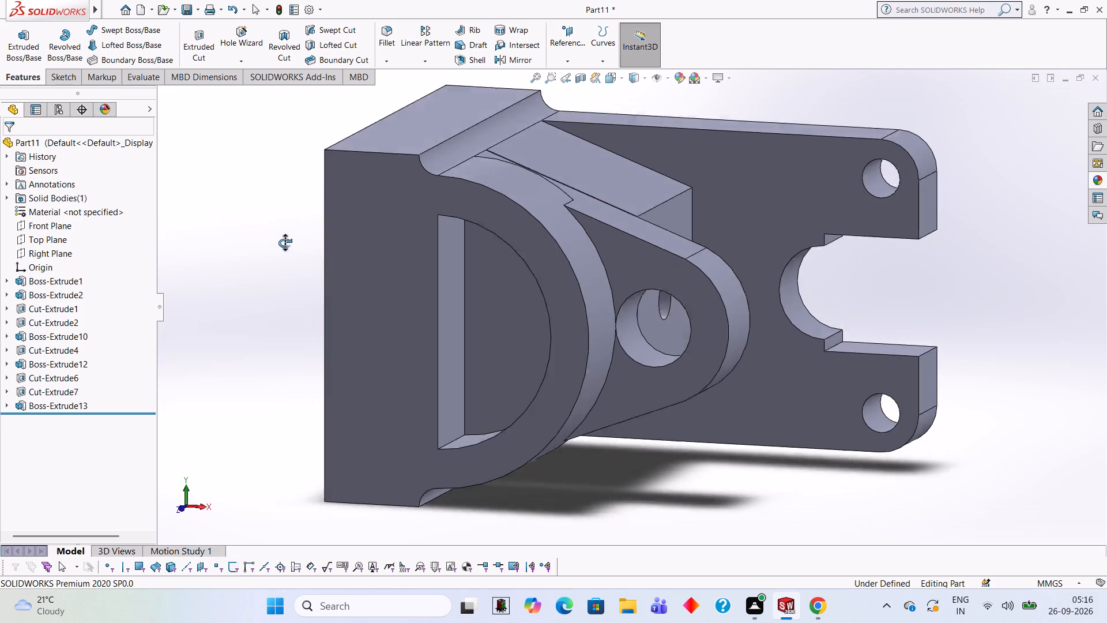
middle_drag(285, 243, 299, 171)
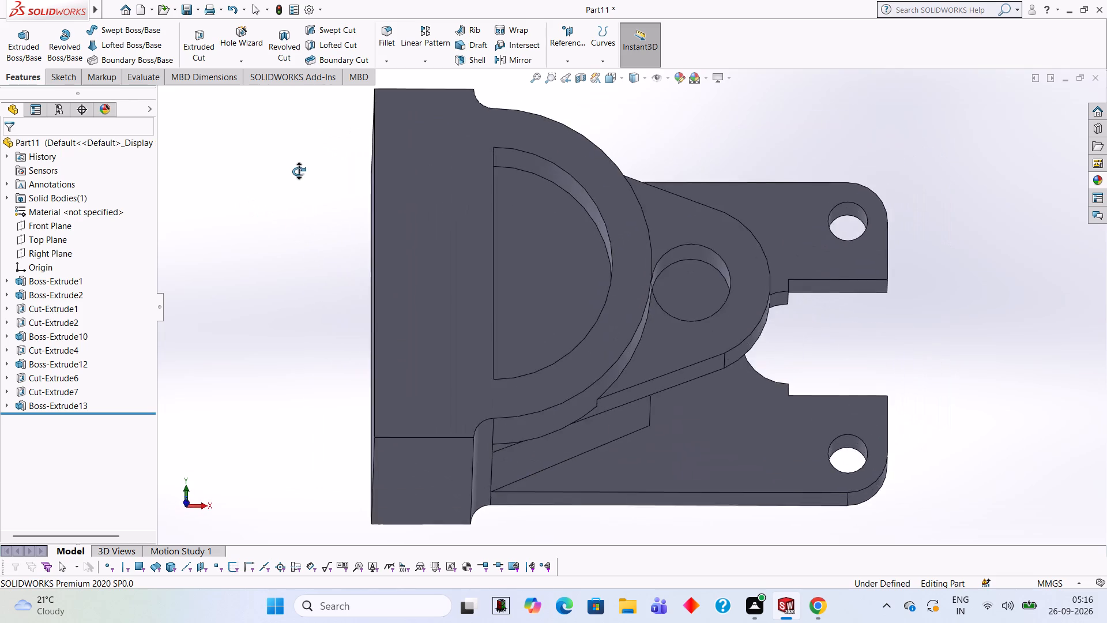
middle_drag(299, 171, 288, 217)
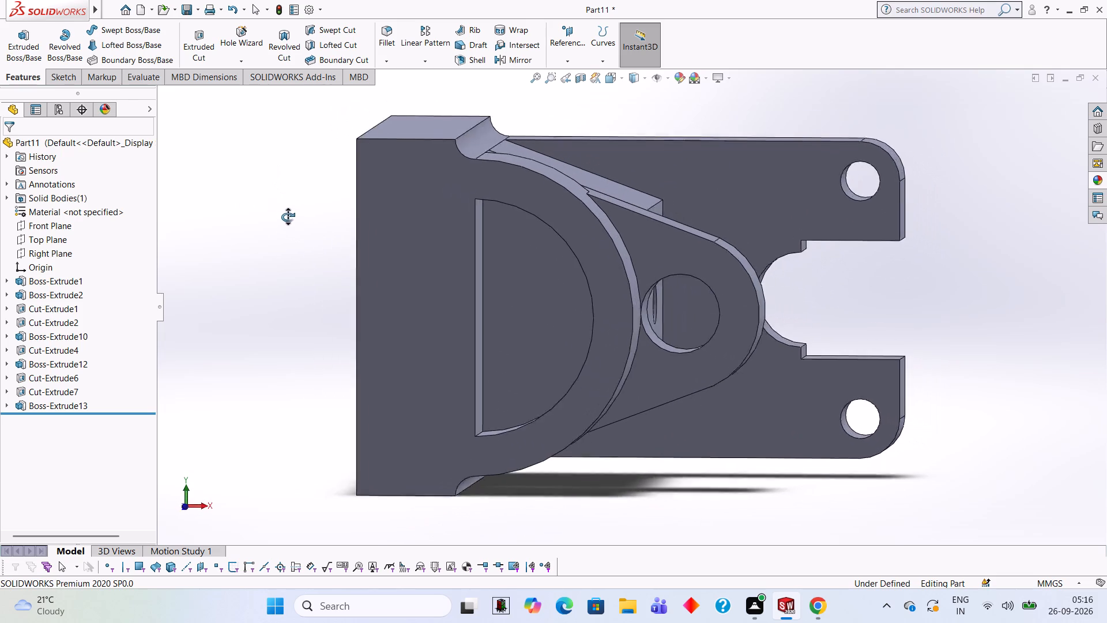
middle_drag(288, 217, 238, 349)
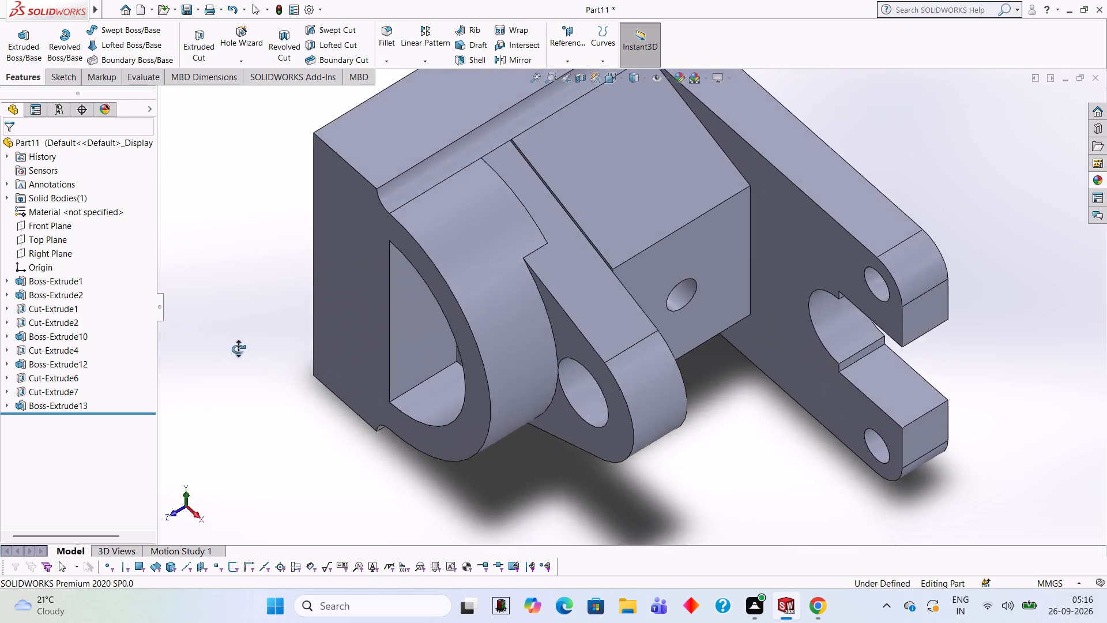
middle_drag(238, 349, 311, 360)
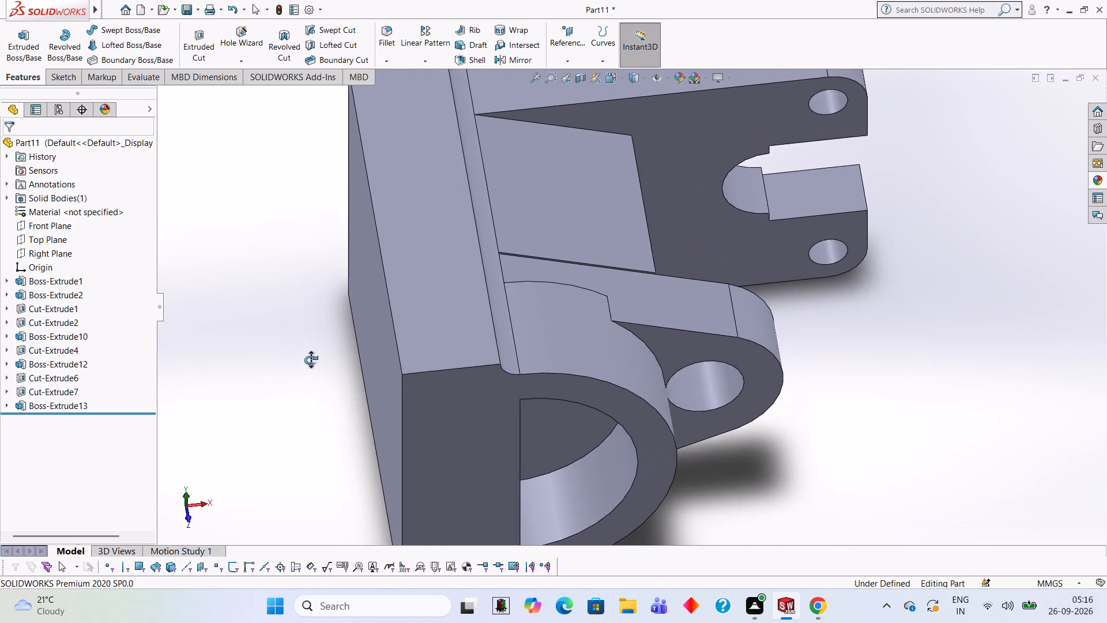
middle_drag(311, 360, 257, 361)
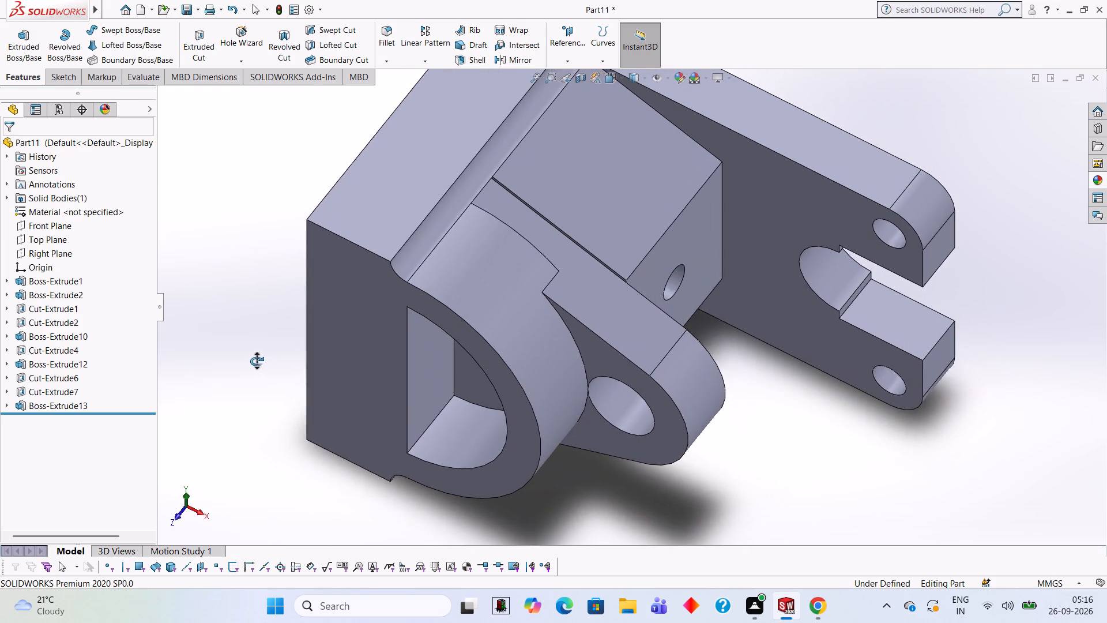
middle_drag(257, 361, 244, 356)
scroll(244, 356, up, 1)
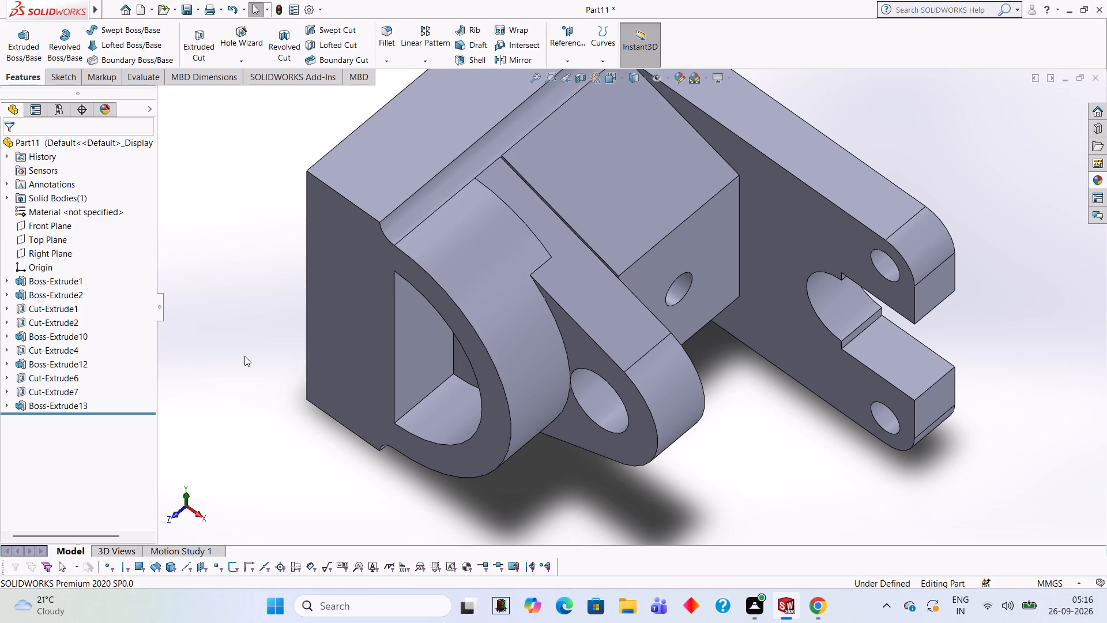
middle_drag(336, 157, 304, 156)
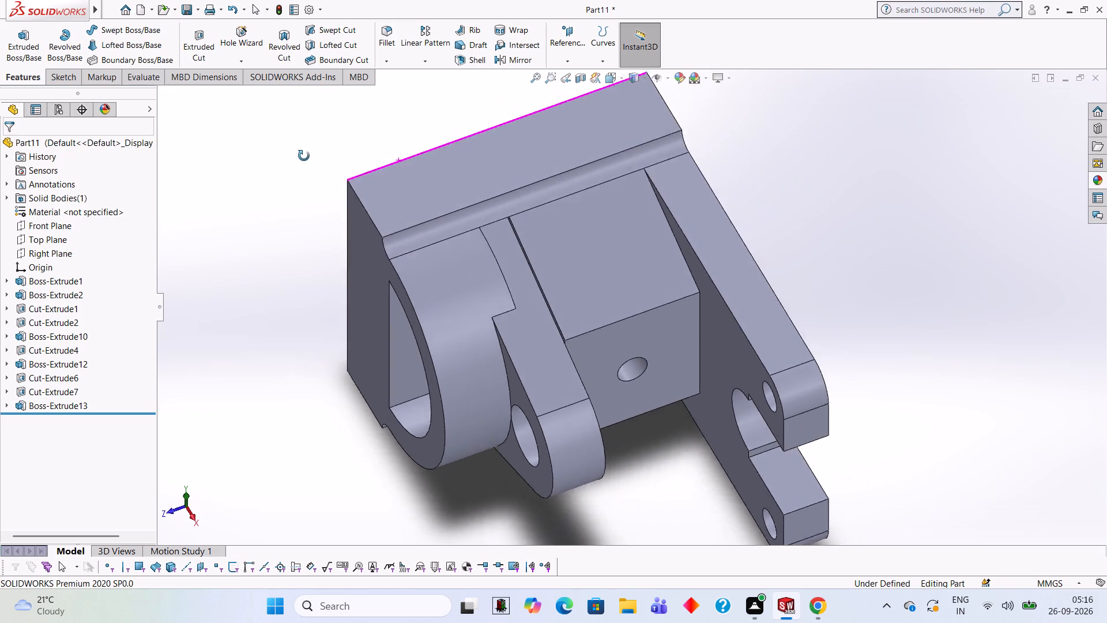
middle_drag(304, 156, 281, 145)
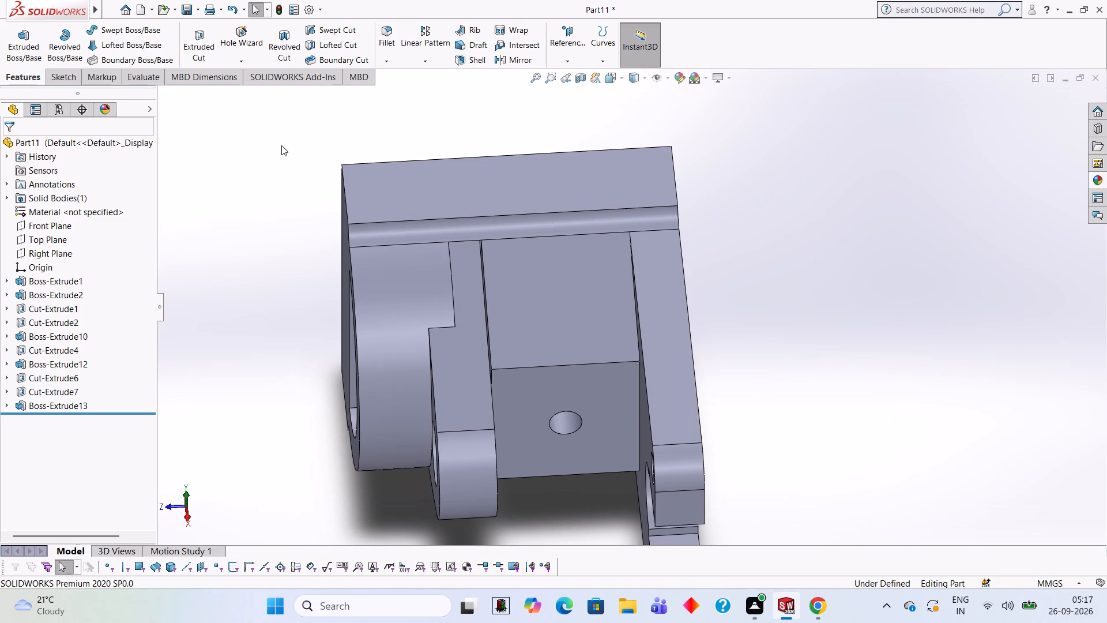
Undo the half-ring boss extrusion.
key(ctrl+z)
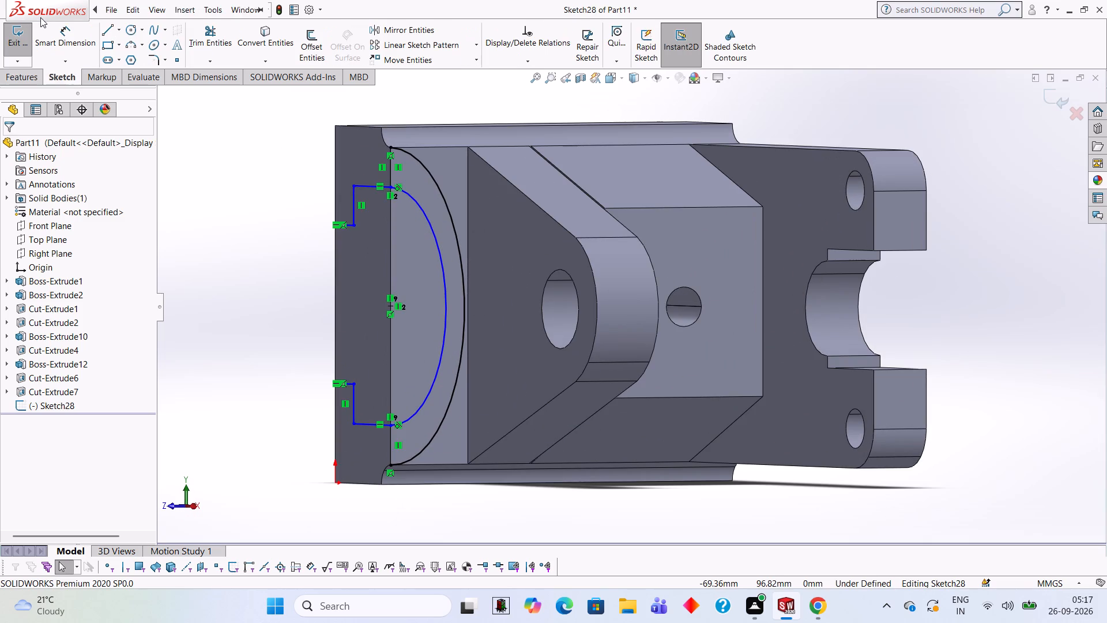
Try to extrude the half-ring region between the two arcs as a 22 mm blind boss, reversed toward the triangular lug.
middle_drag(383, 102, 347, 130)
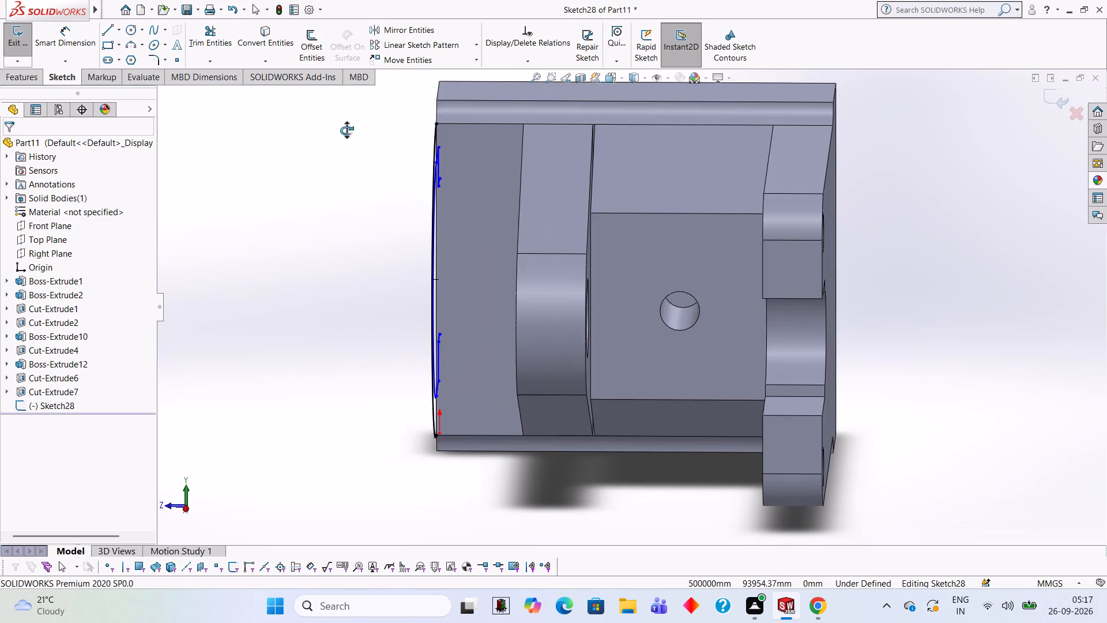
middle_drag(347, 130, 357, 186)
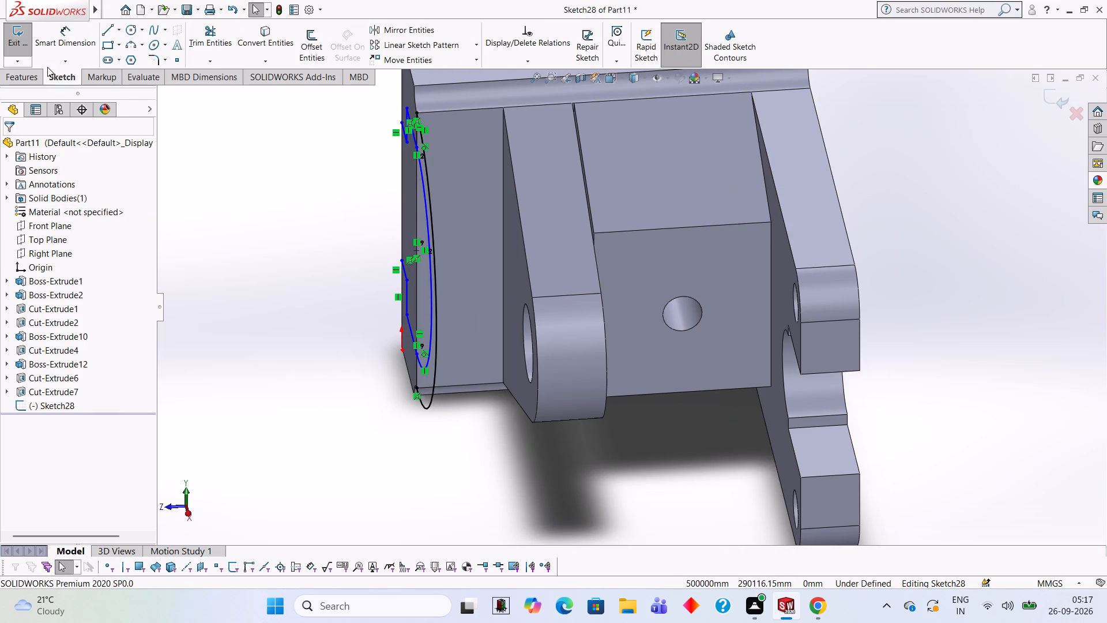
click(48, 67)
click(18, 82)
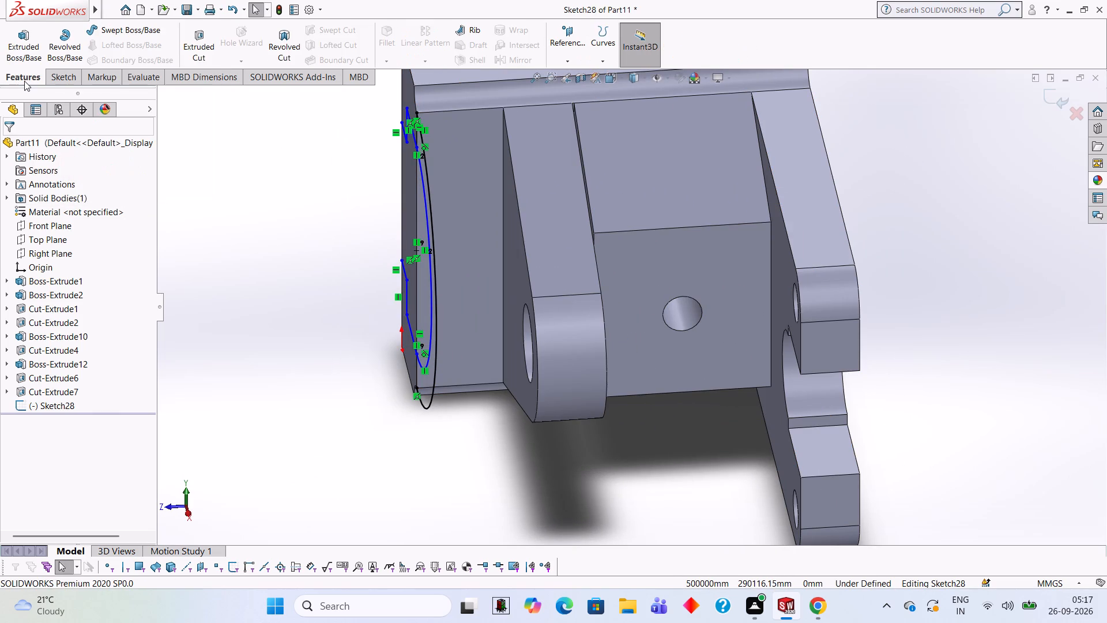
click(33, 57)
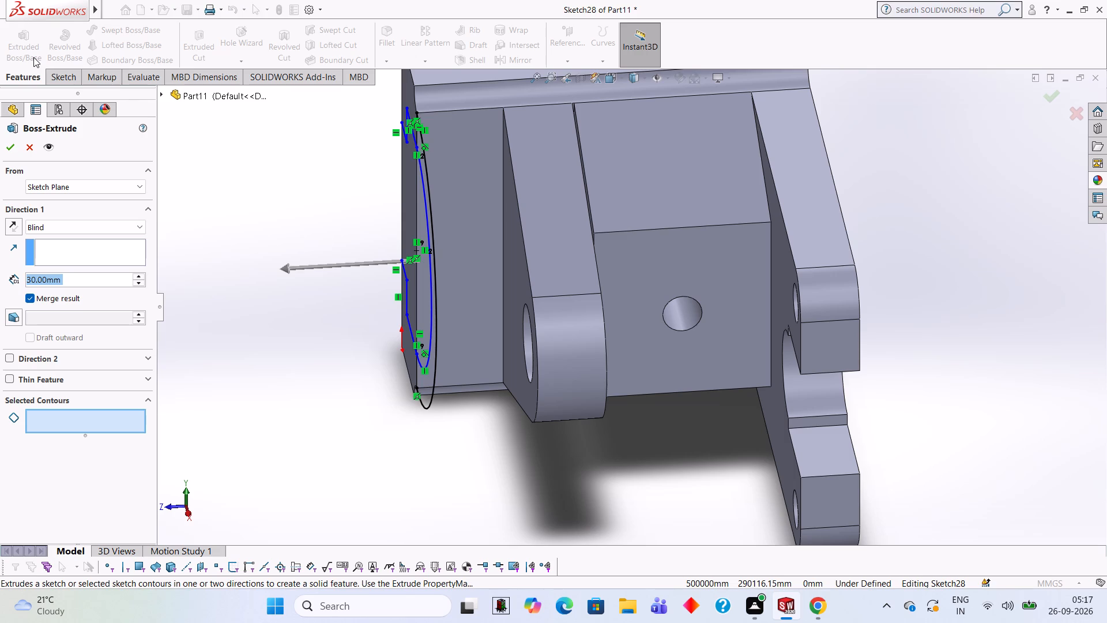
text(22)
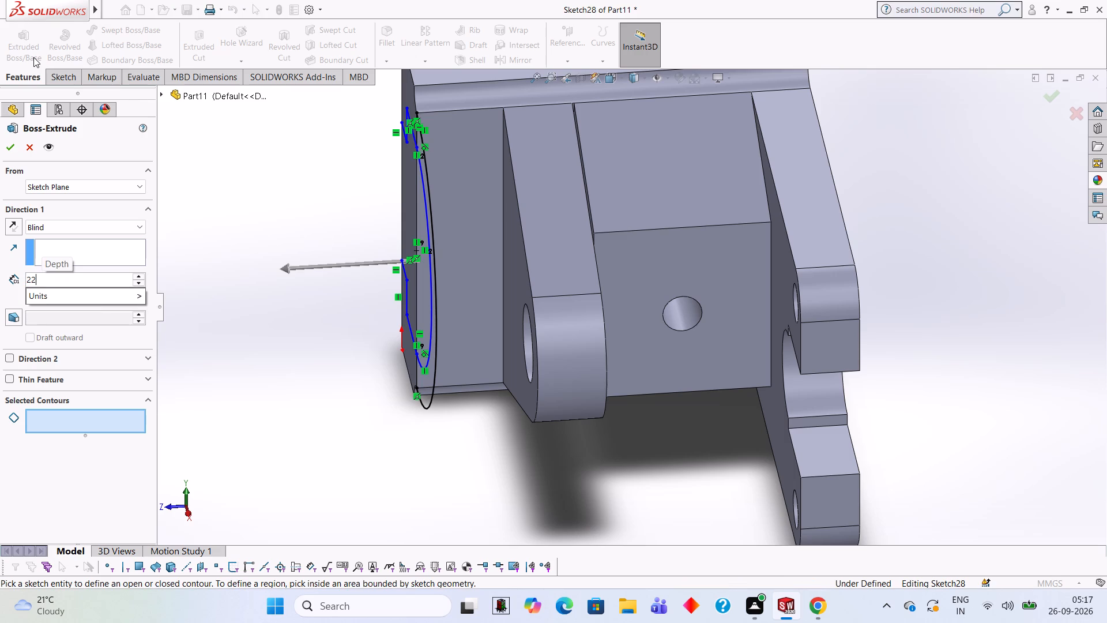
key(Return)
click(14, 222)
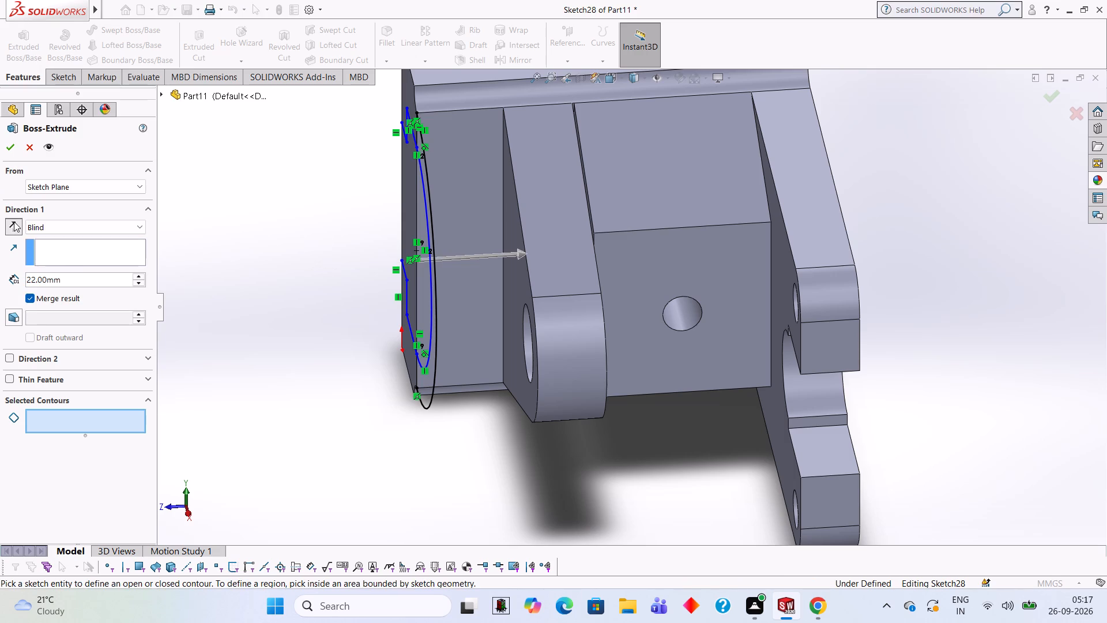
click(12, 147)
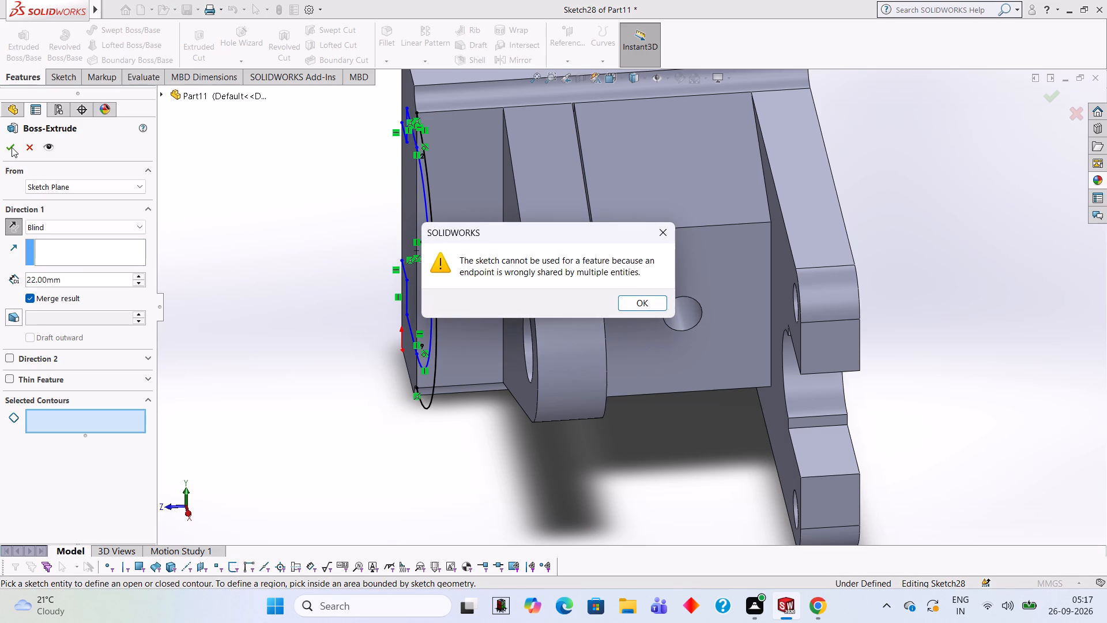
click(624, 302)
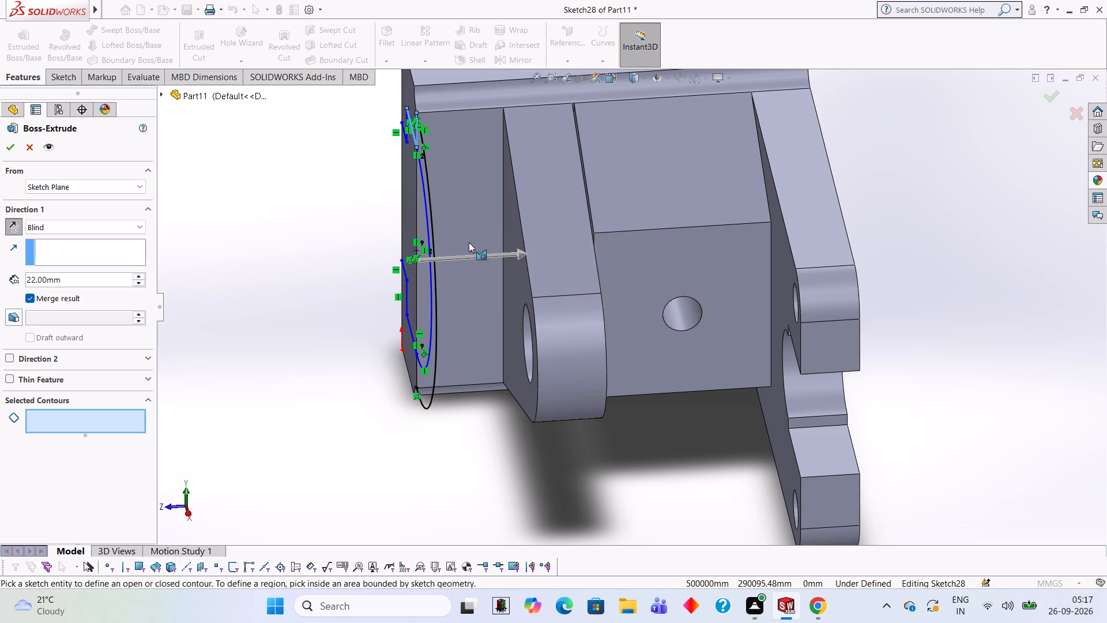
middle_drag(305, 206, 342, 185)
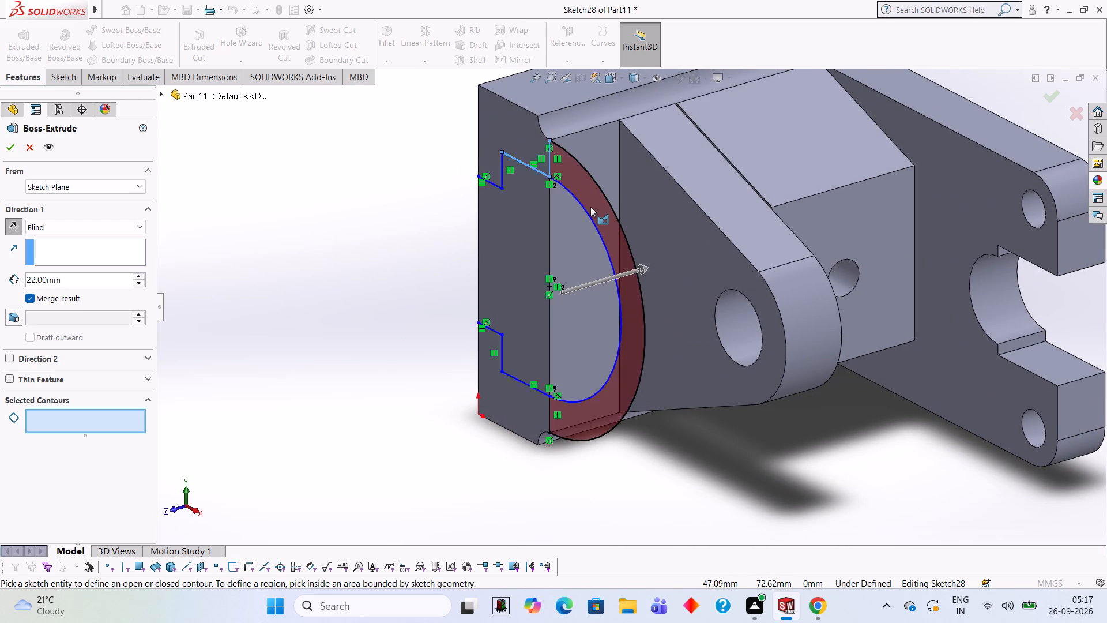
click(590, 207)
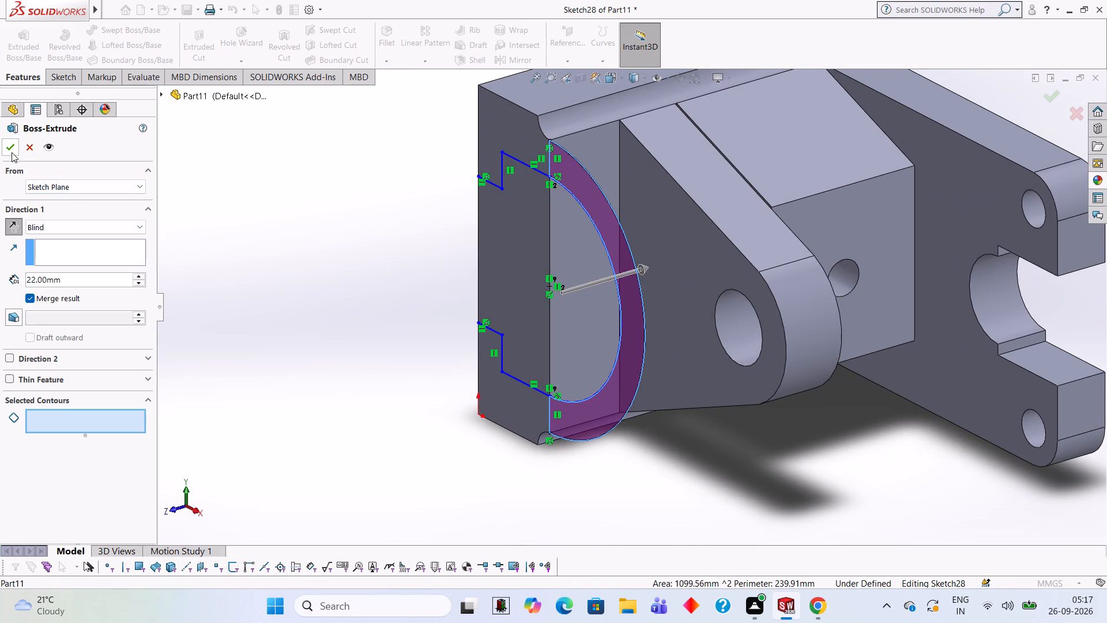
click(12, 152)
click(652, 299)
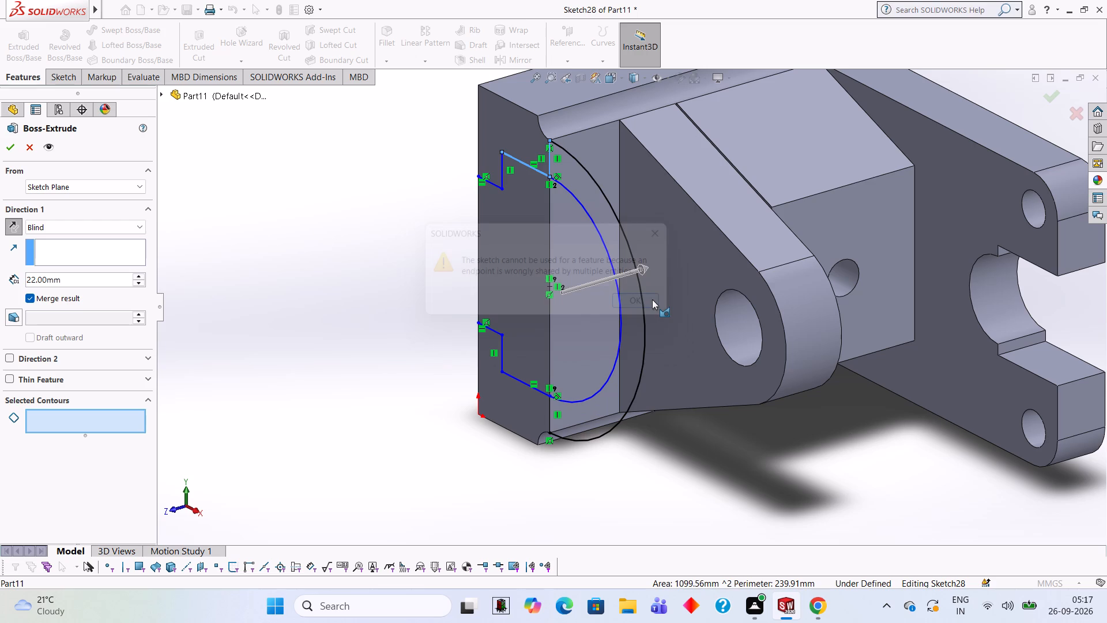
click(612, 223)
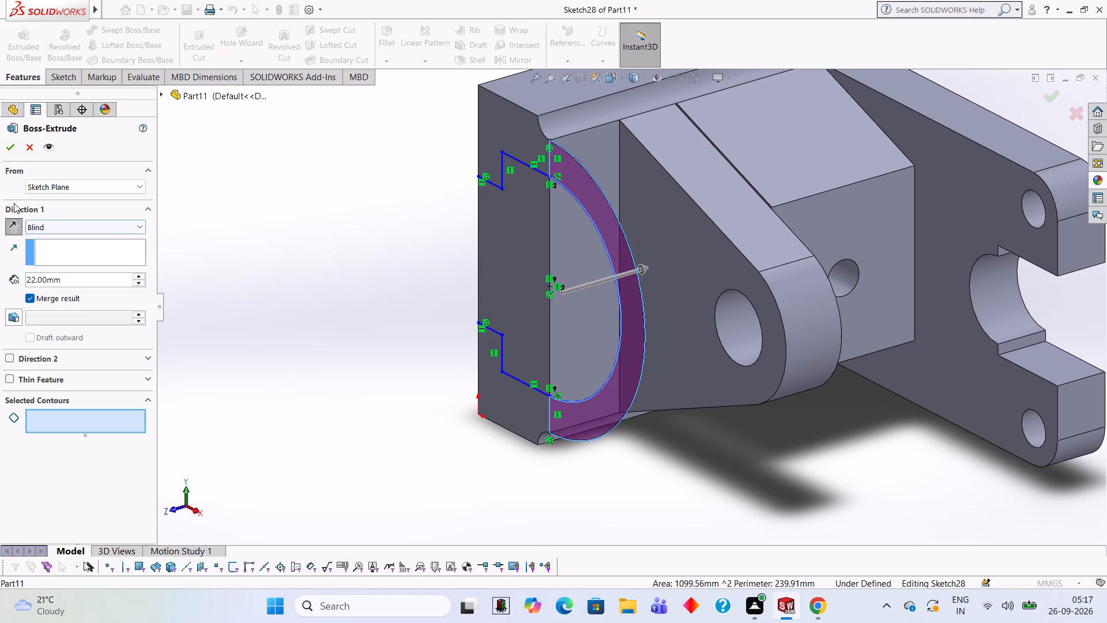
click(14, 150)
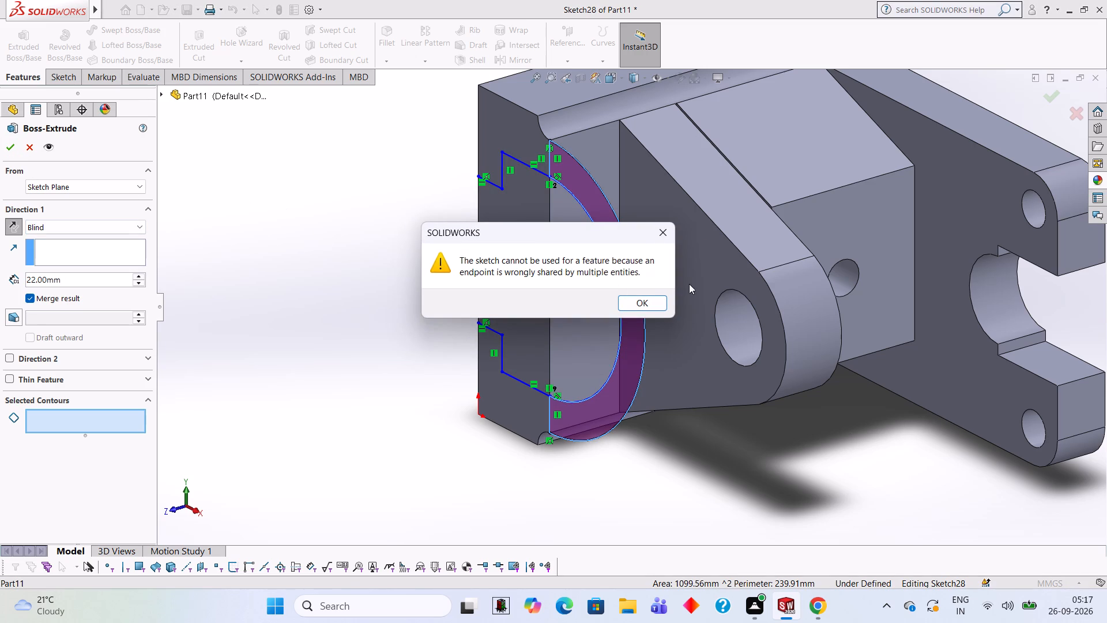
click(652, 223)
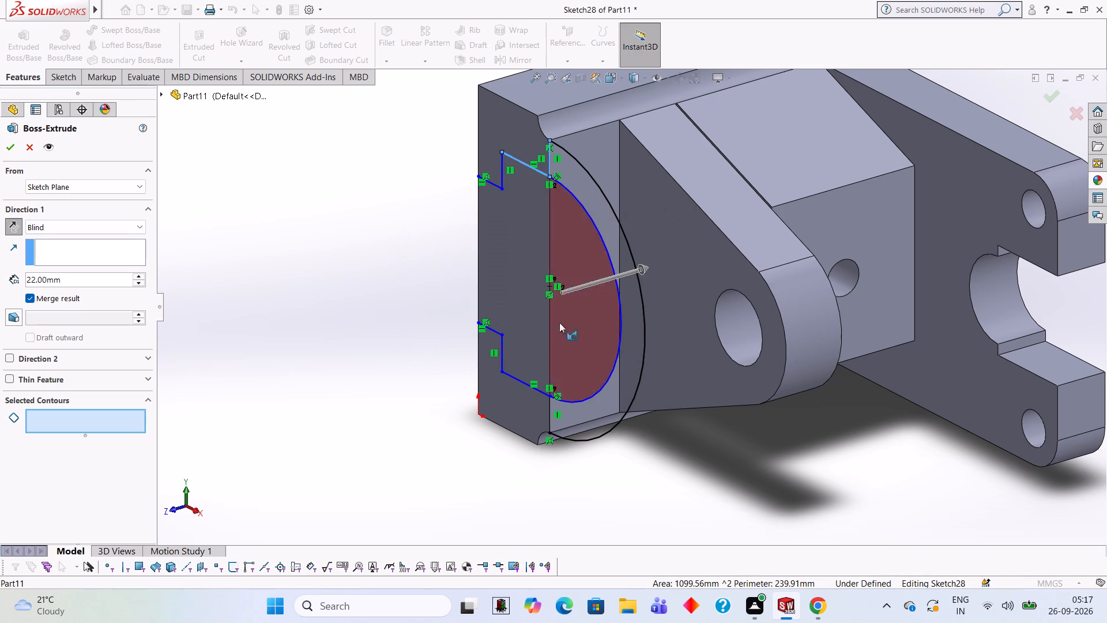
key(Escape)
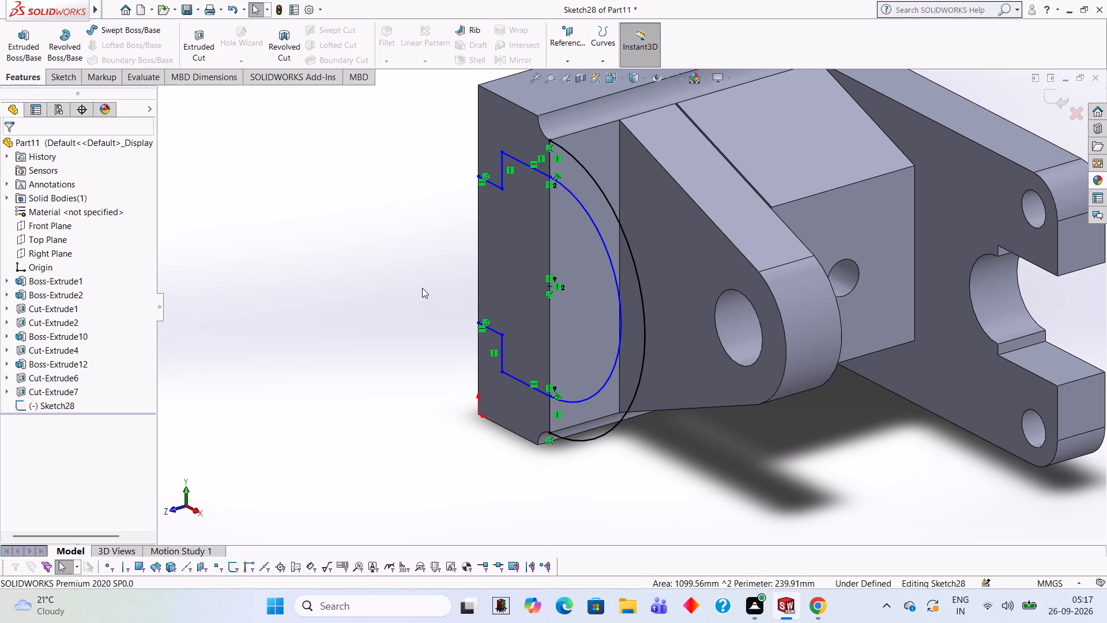
Extrude the half-ring region between the two arcs as a 22 mm blind boss, reversed toward the triangular lug.
click(34, 33)
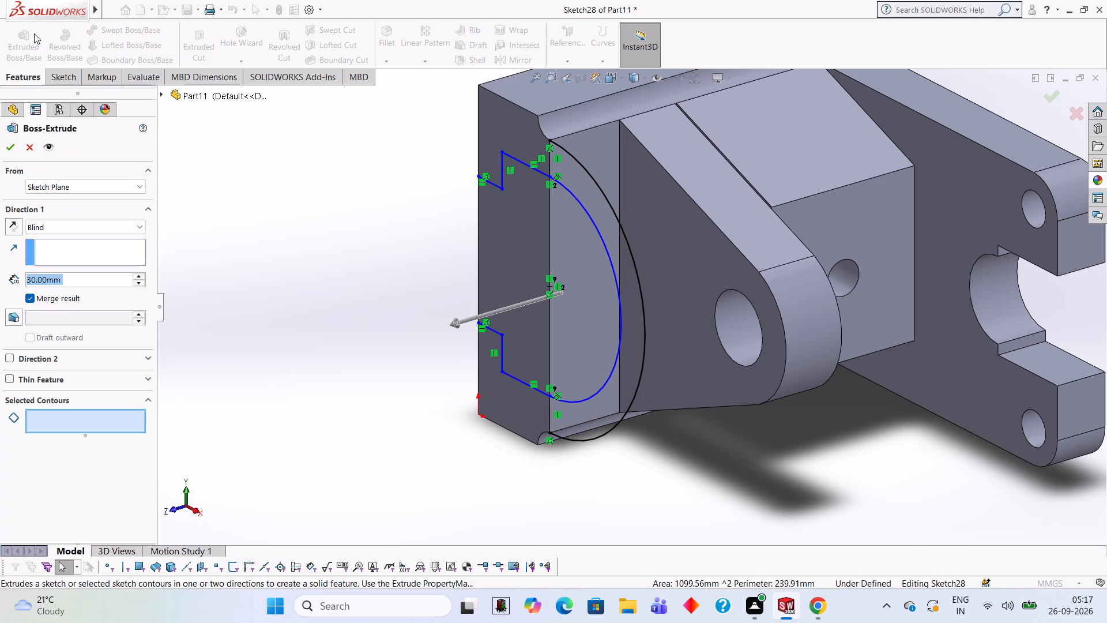
text(22)
key(Return)
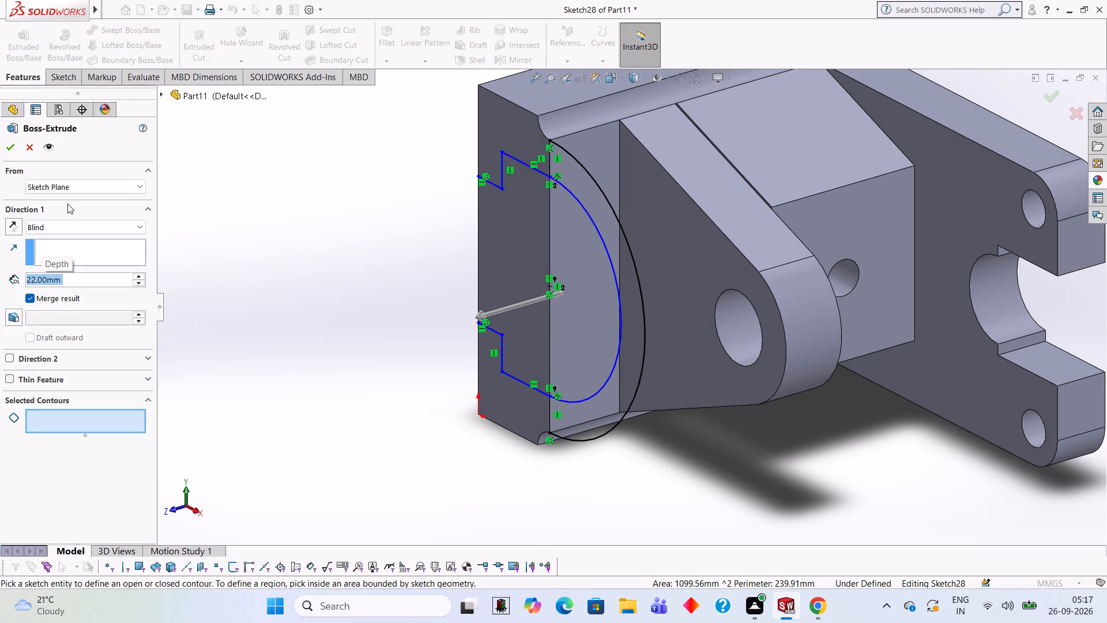
click(7, 229)
click(583, 187)
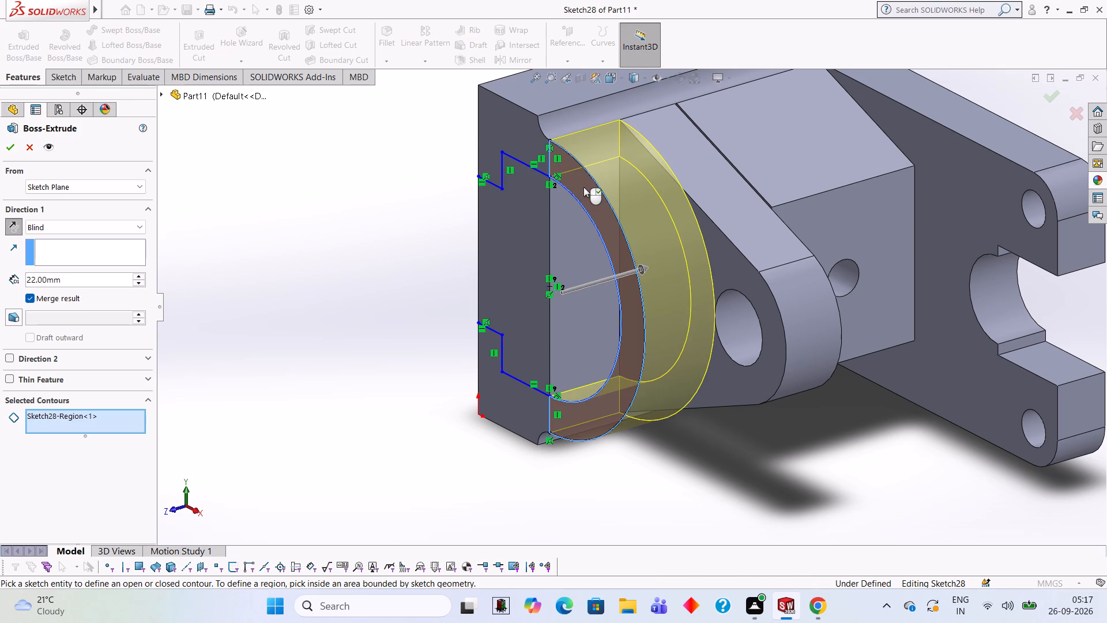
middle_drag(475, 181, 430, 176)
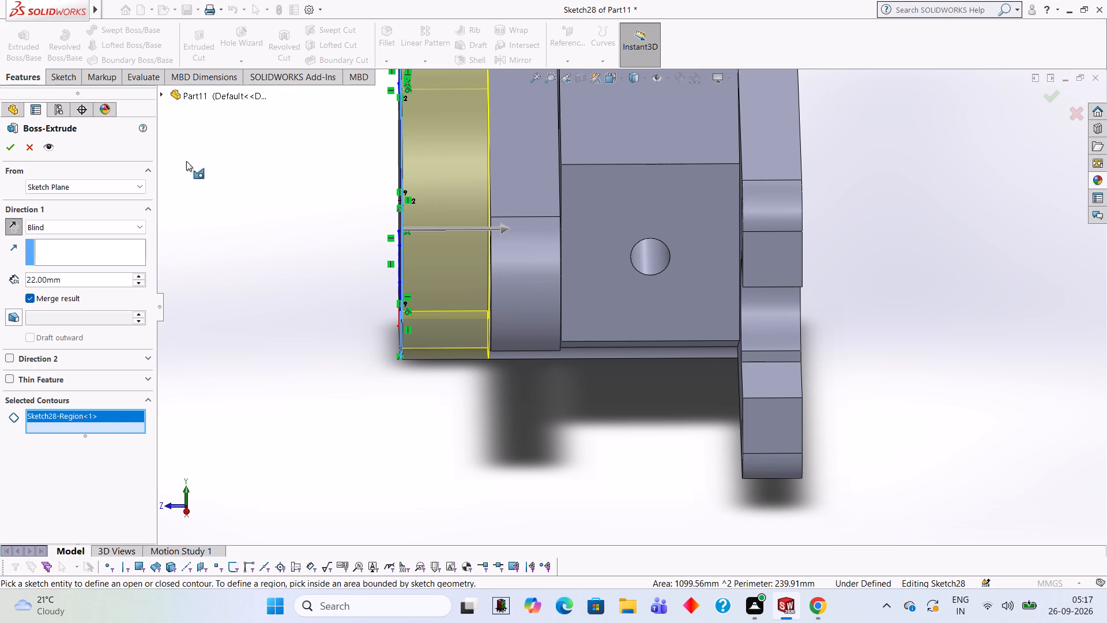
middle_drag(188, 162, 225, 185)
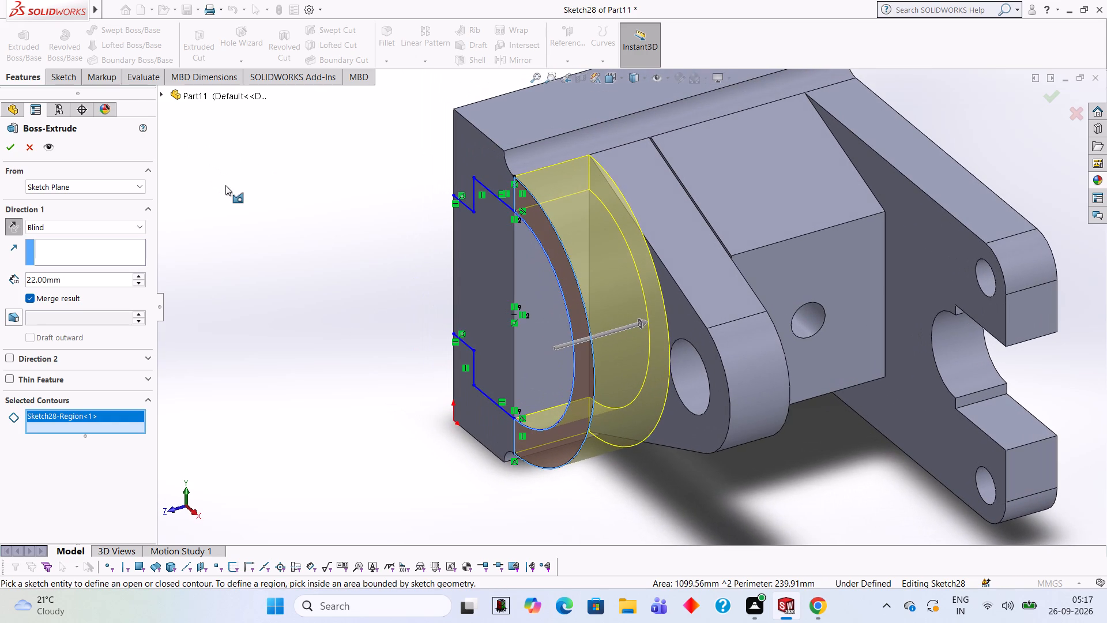
middle_drag(455, 259, 504, 252)
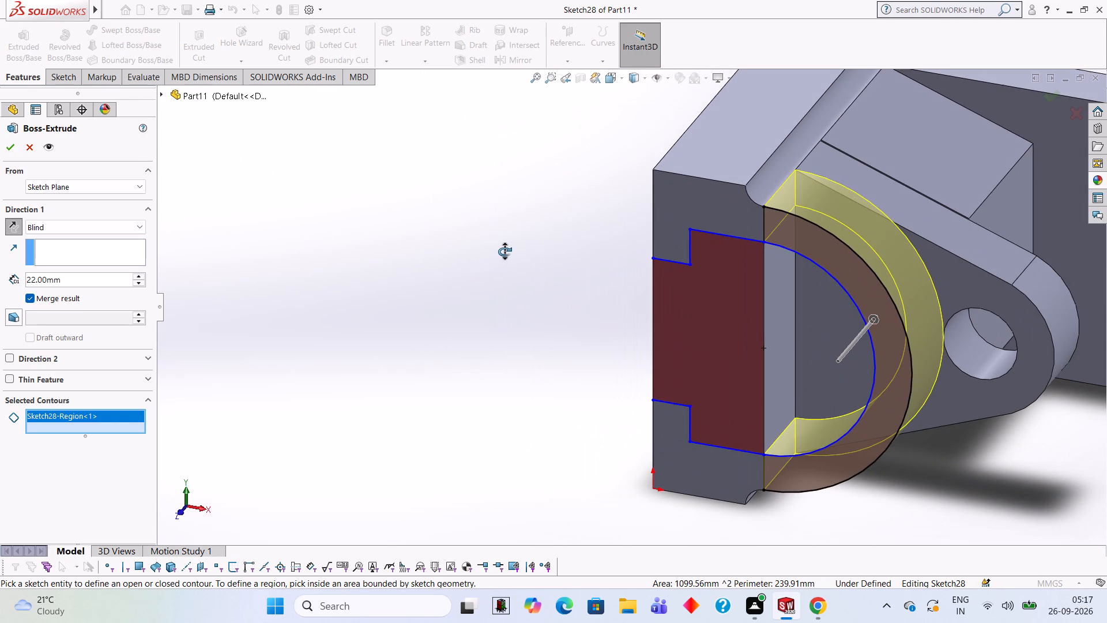
middle_drag(504, 252, 476, 250)
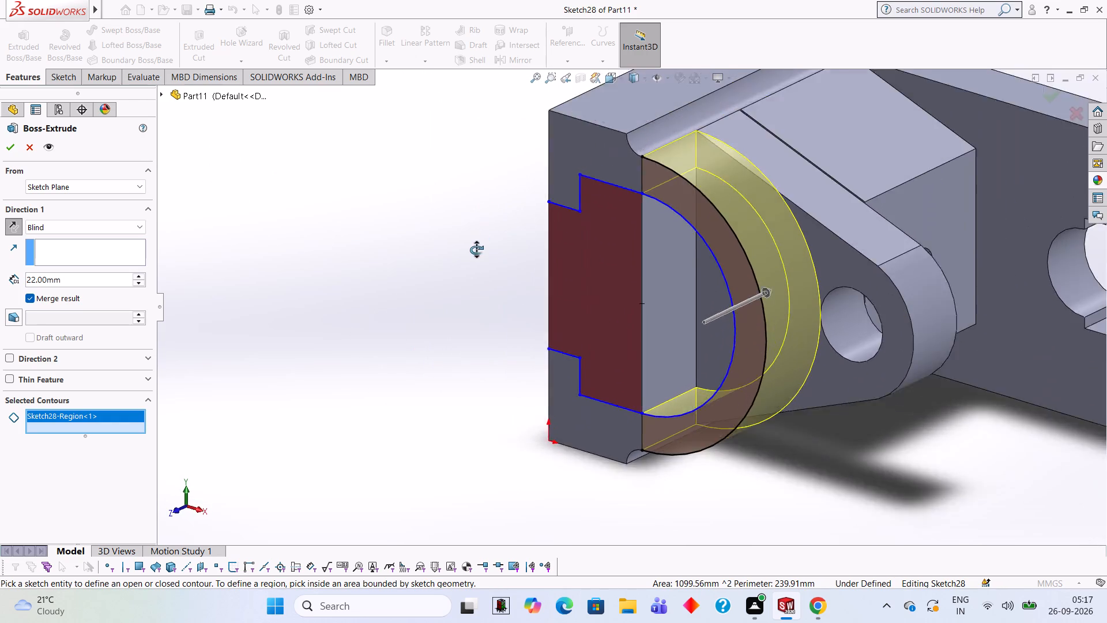
middle_drag(476, 250, 466, 274)
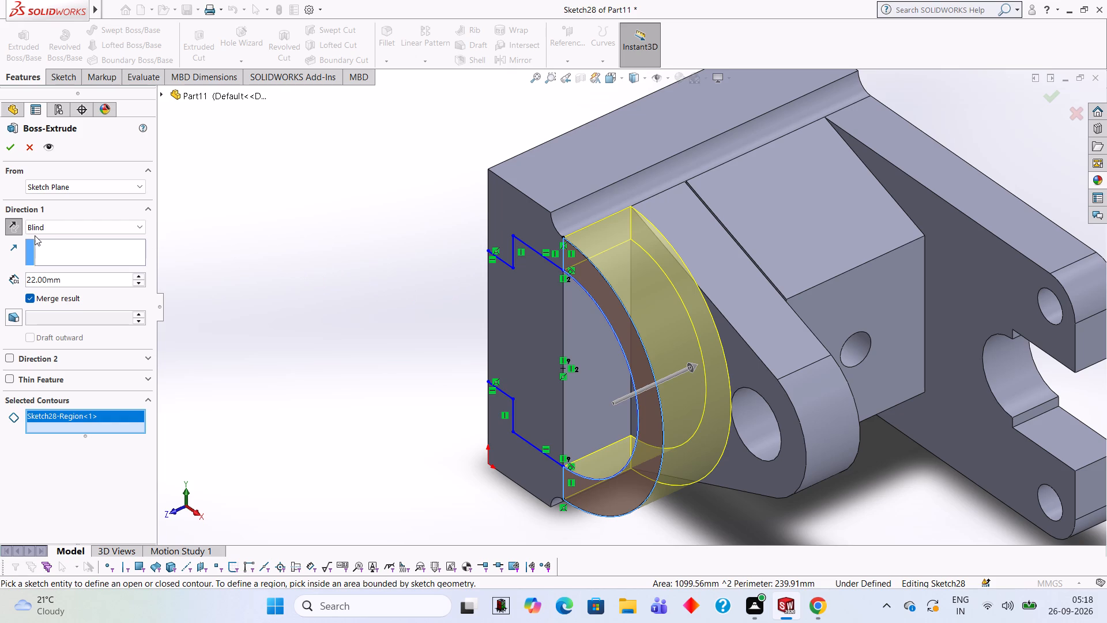
click(13, 151)
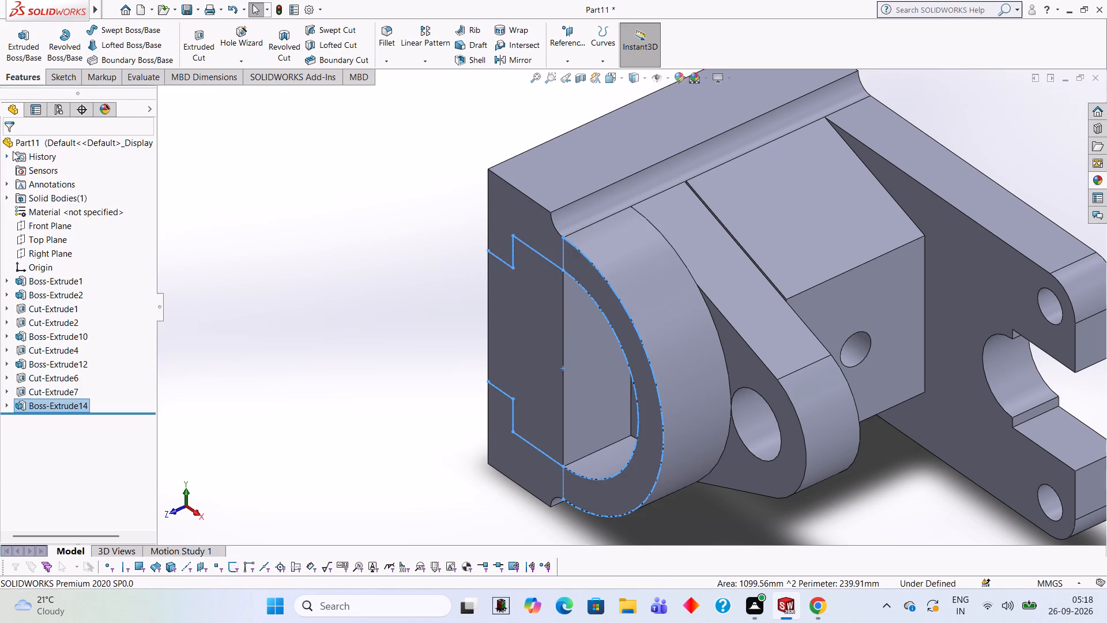
click(298, 282)
Start a sketch on the base block's D-shaped end face and draw a 30 mm radius circle centred on the inner arc's centre.
middle_drag(293, 279, 300, 282)
scroll(299, 282, up, 3)
middle_drag(315, 284, 321, 251)
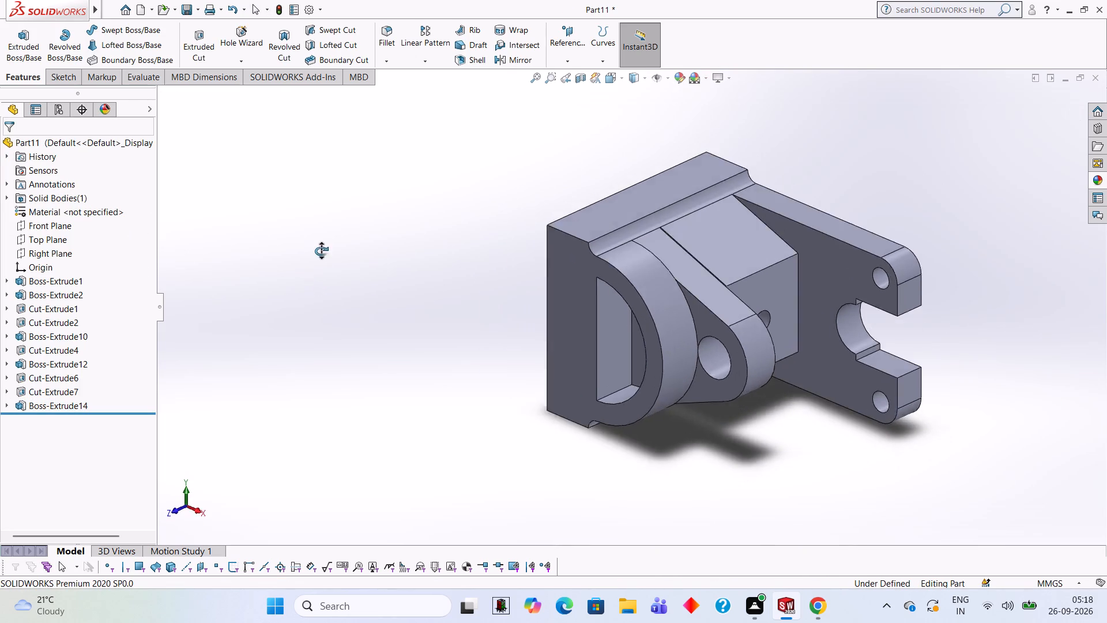
middle_drag(321, 251, 348, 208)
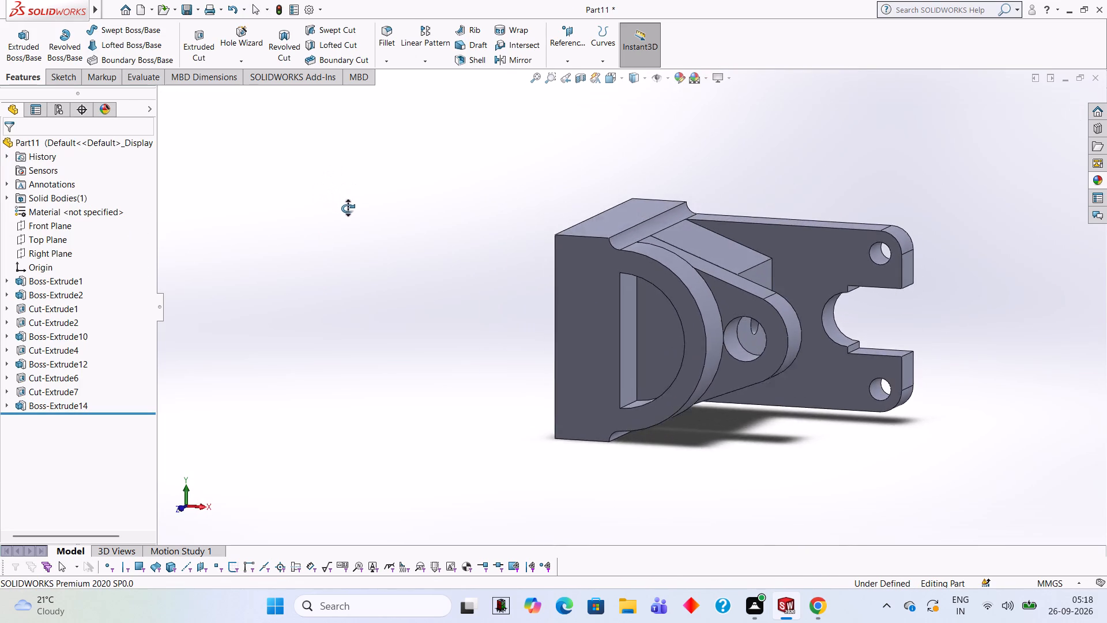
middle_drag(348, 208, 364, 217)
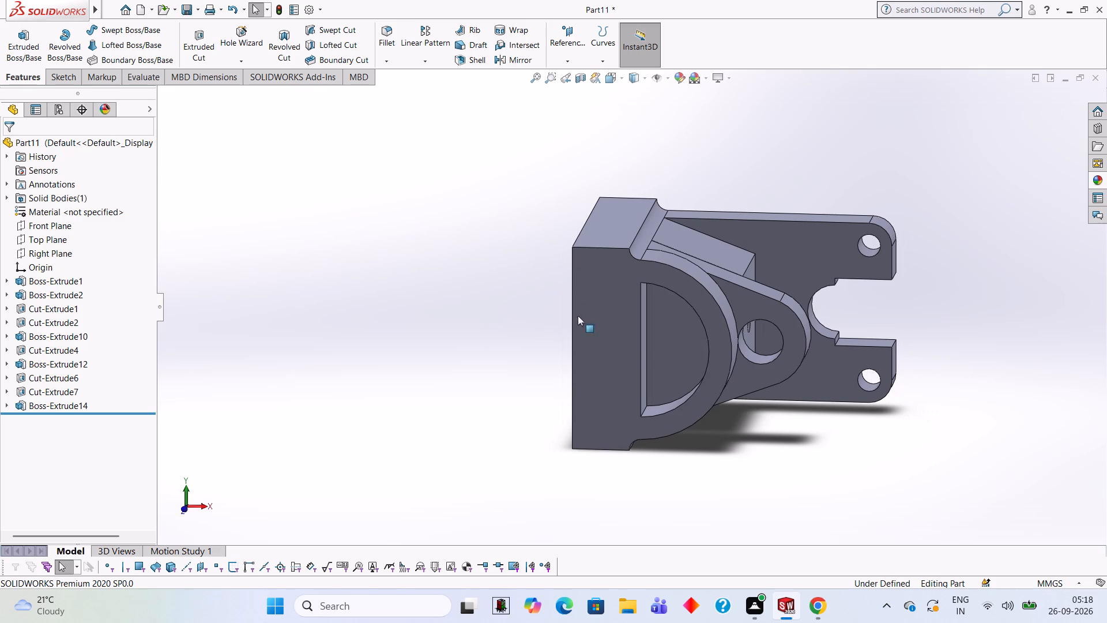
click(626, 320)
click(669, 282)
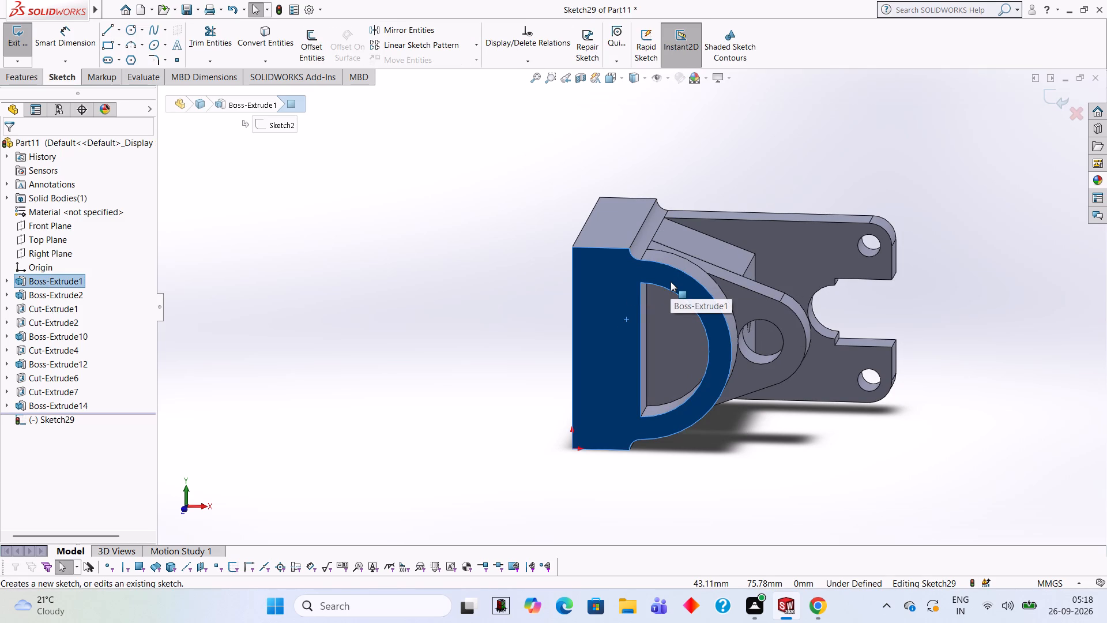
key(ctrl+8)
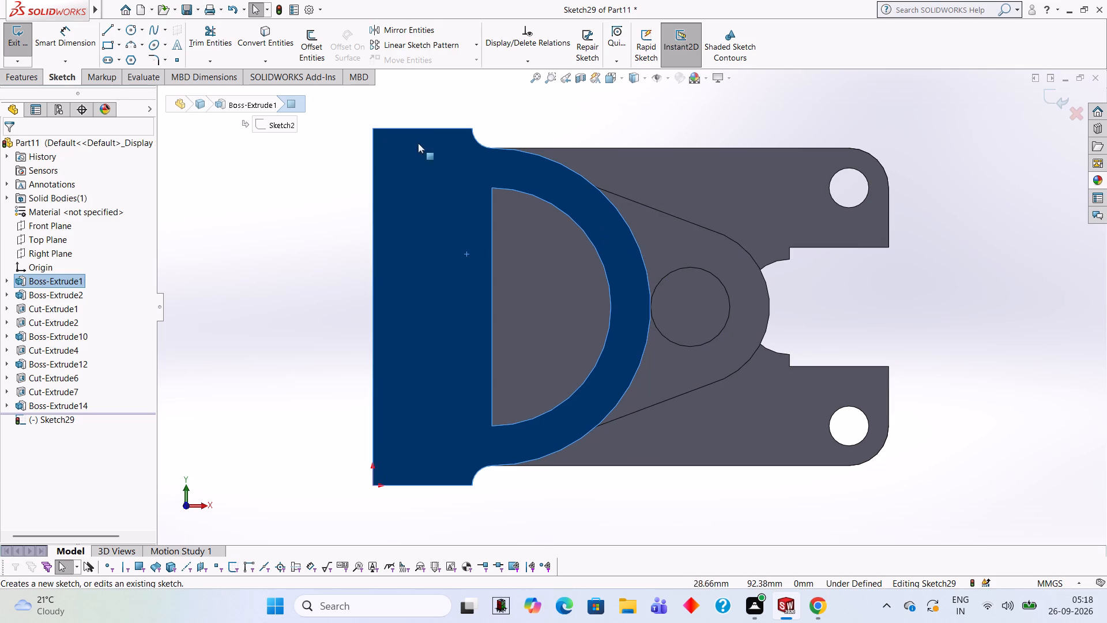
click(127, 30)
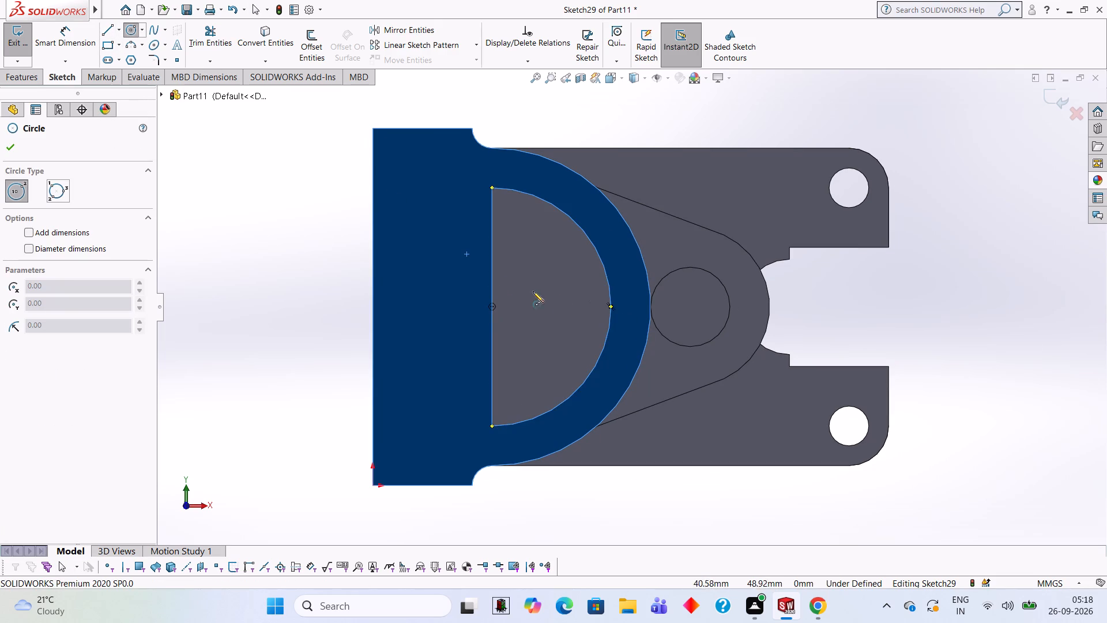
click(492, 307)
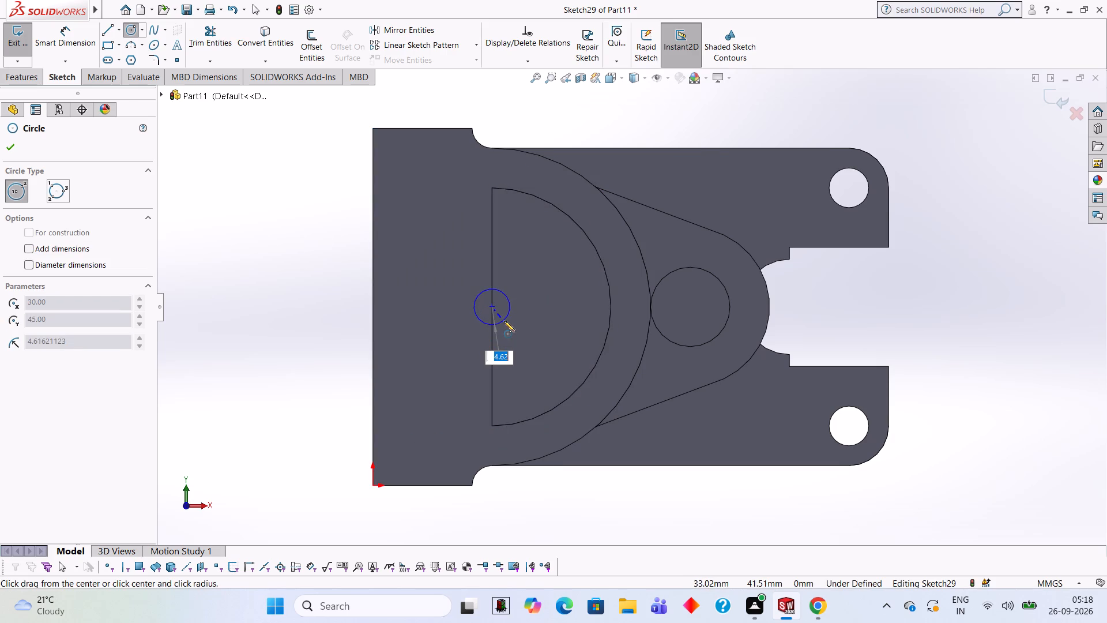
text(30)
key(Return)
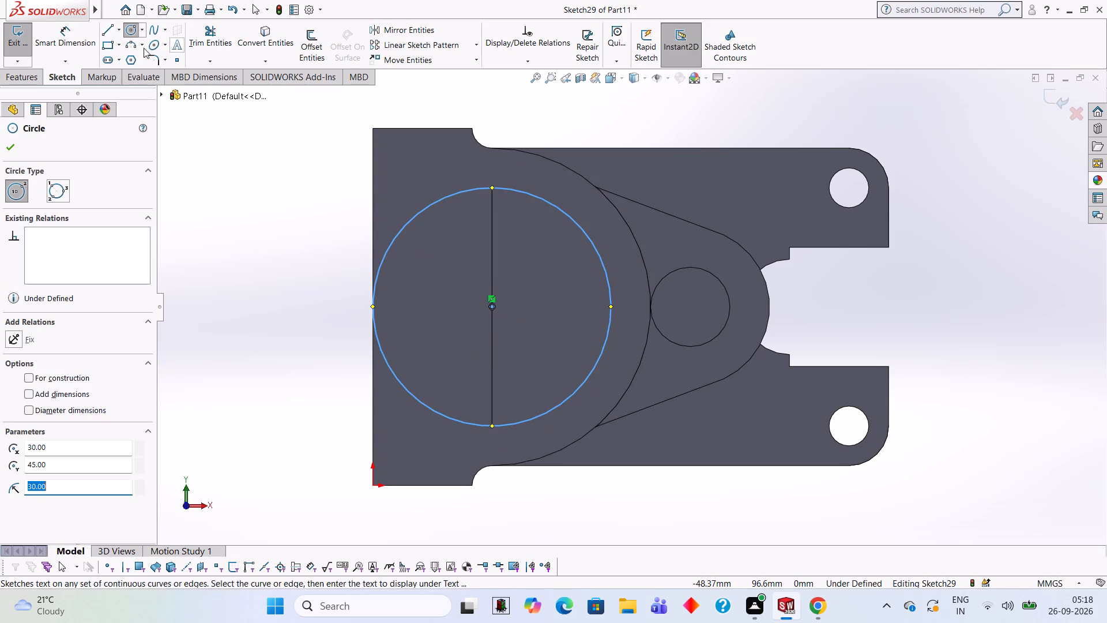
Draw the upper step lines: 20 mm horizontal from the circle's top point, vertical to the block's top edge, 25 mm down, 10 mm to the straight side edge.
click(105, 32)
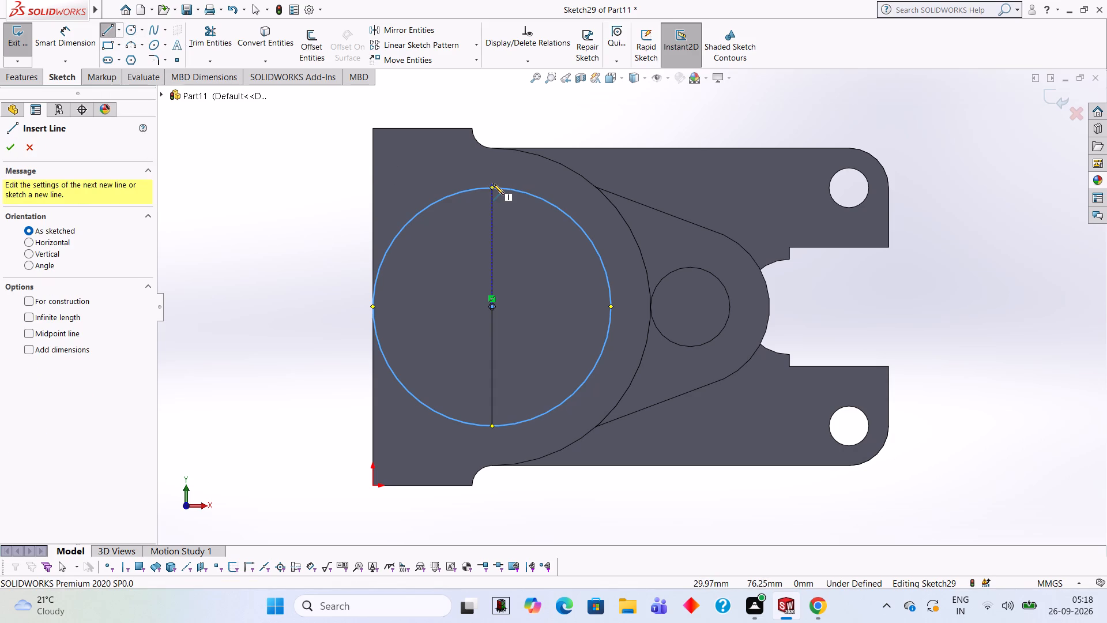
click(492, 187)
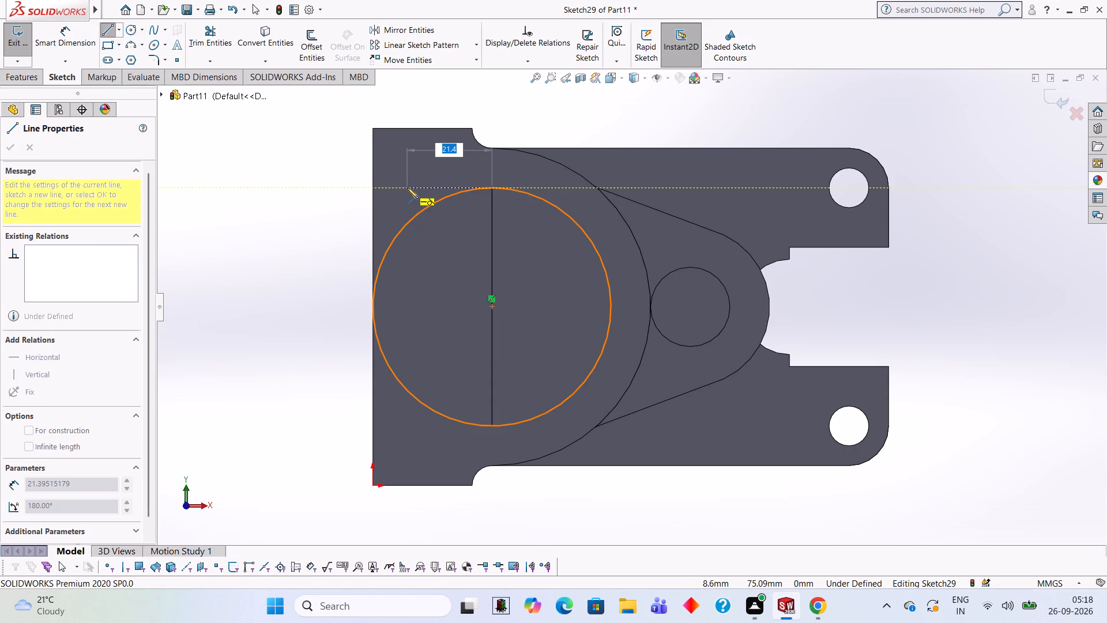
text(20)
key(Return)
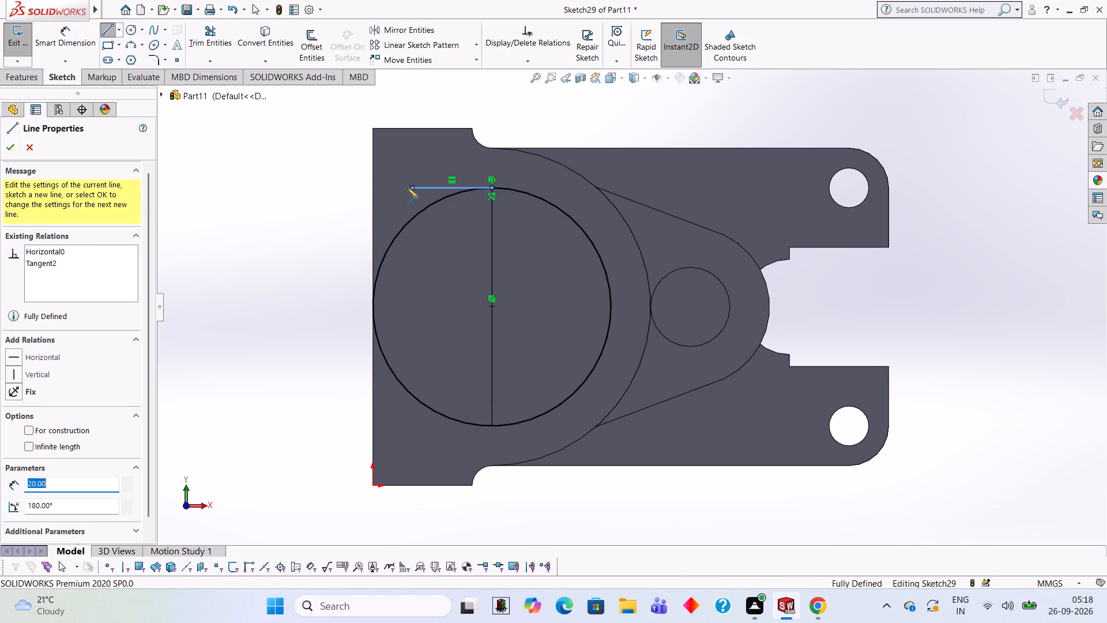
click(412, 126)
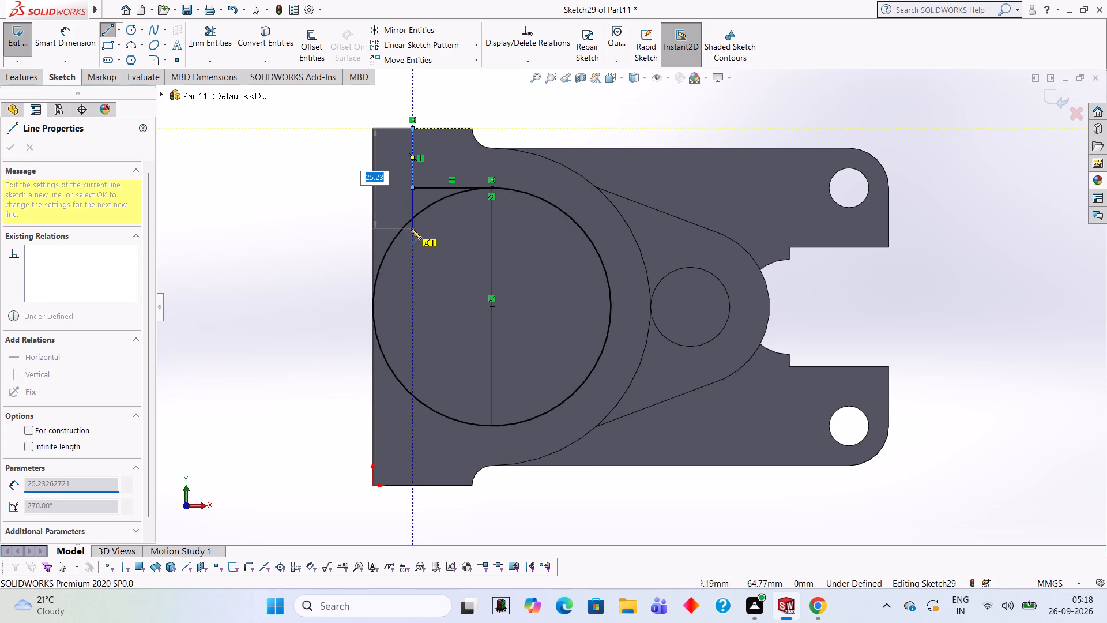
text(25)
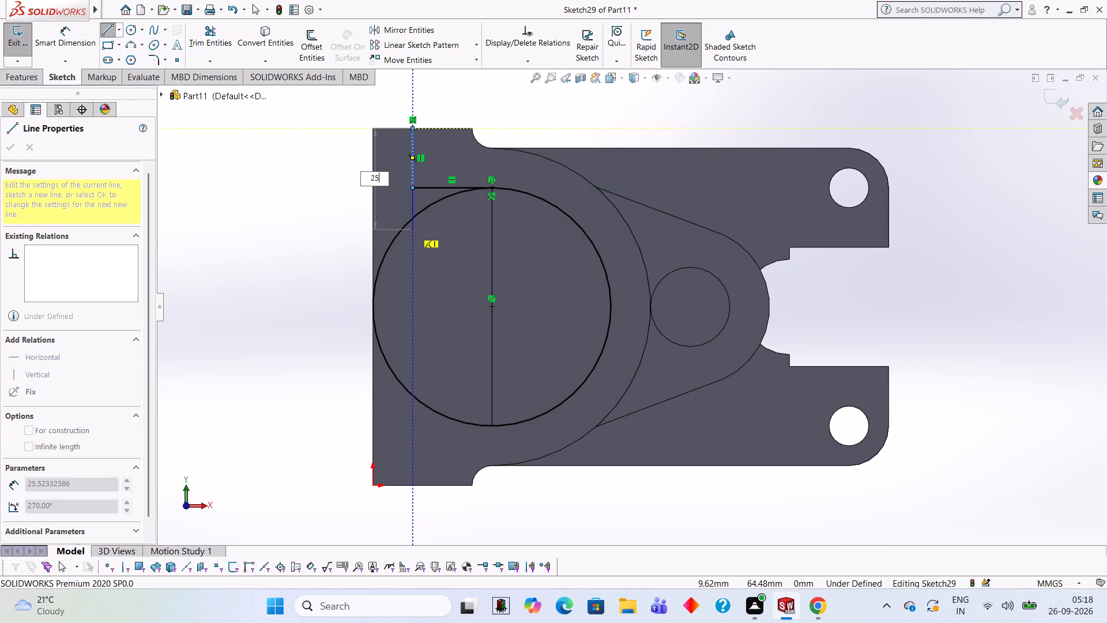
key(Return)
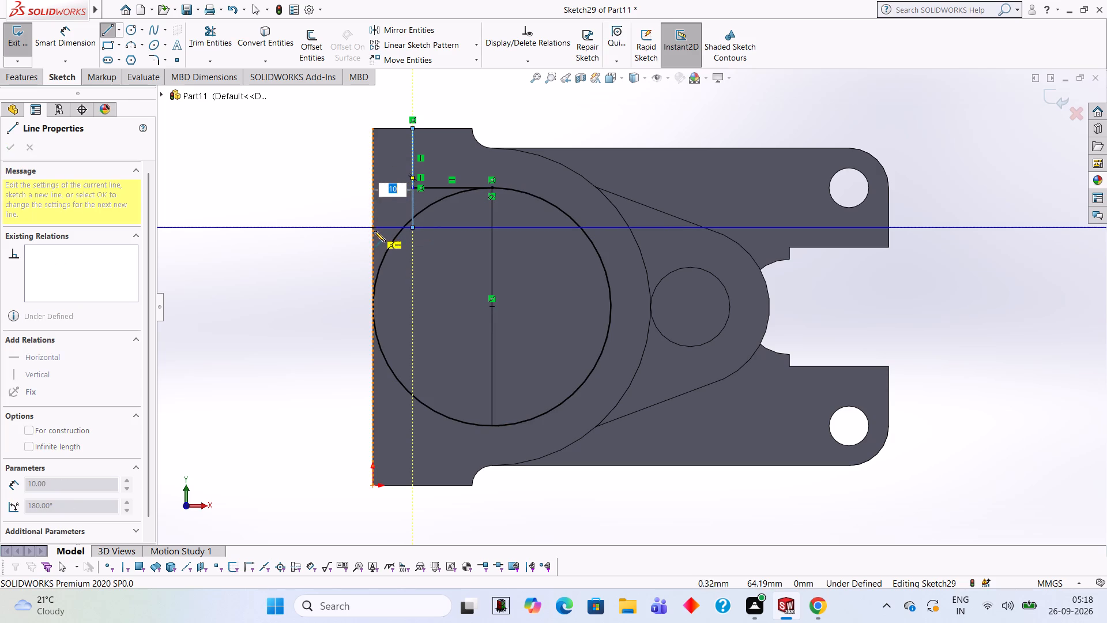
click(371, 226)
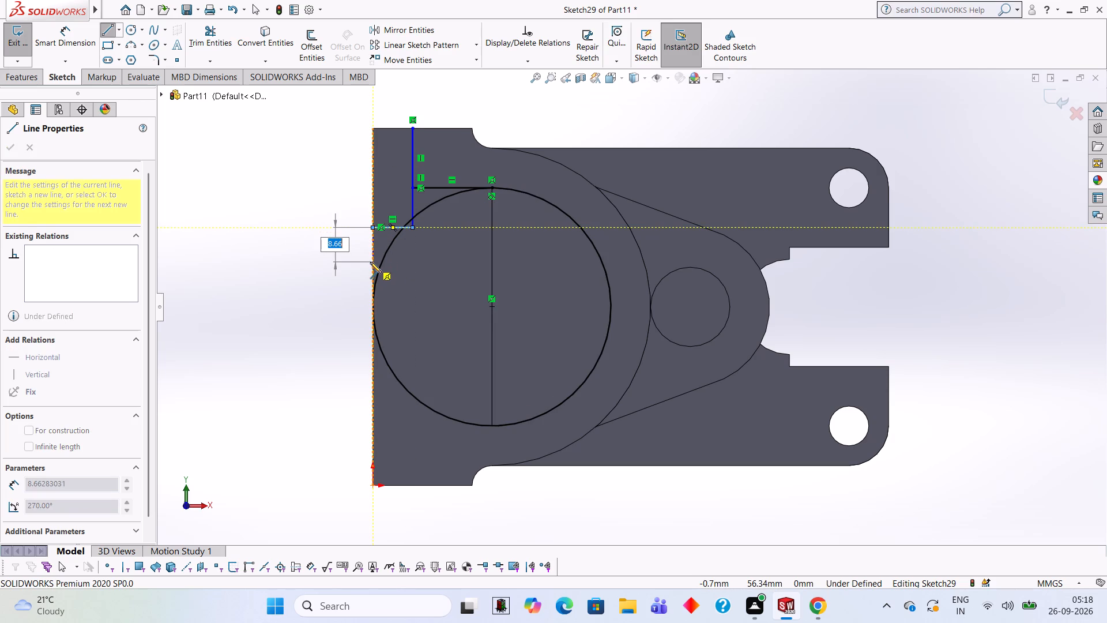
key(Escape)
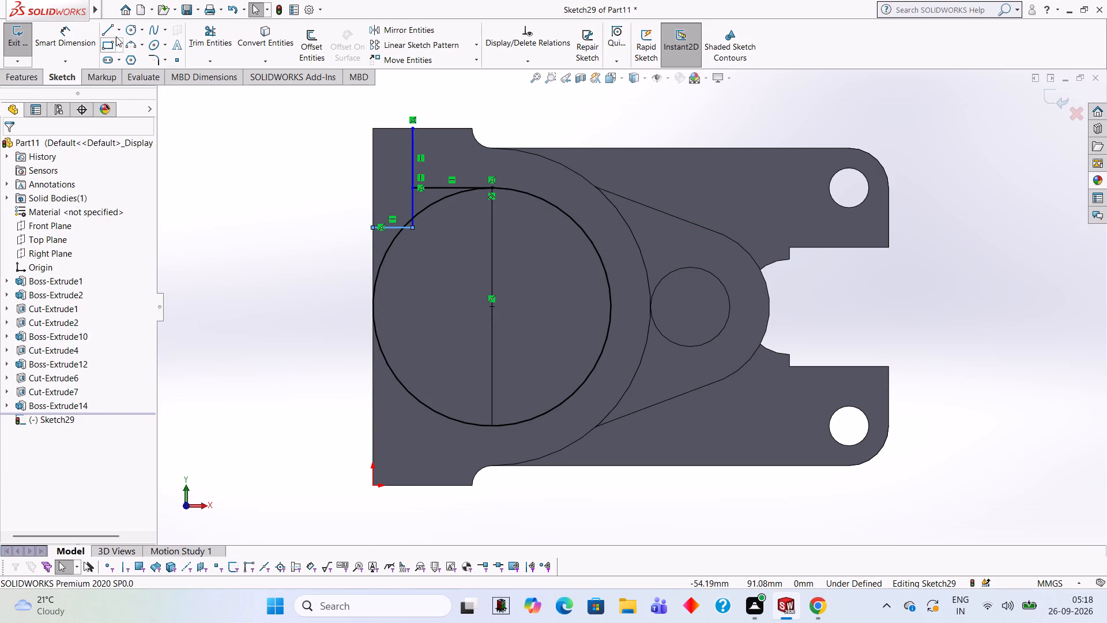
Draw matching lower step lines of 20, 15, 25 and 10 mm from the circle's bottom point, and close the profile along the straight side edge.
click(114, 32)
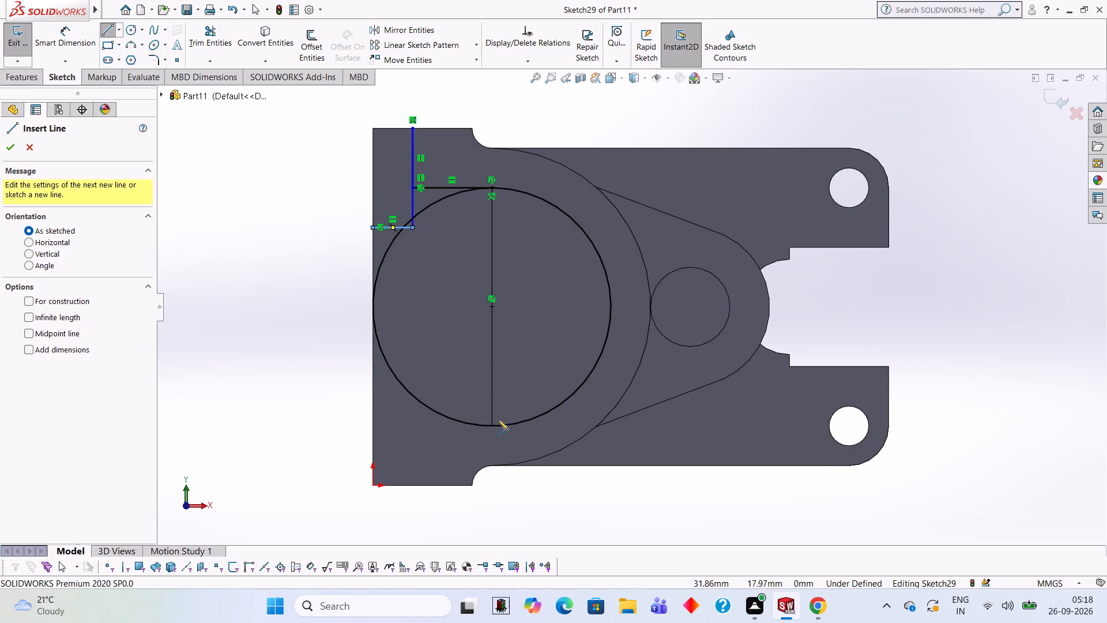
click(492, 425)
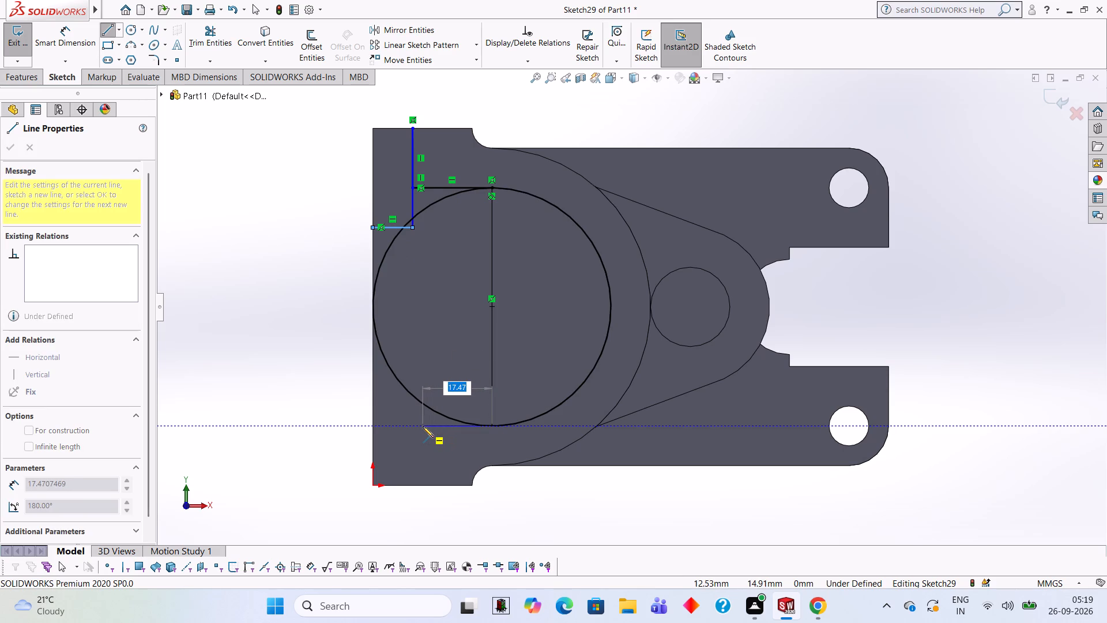
text(20)
key(Return)
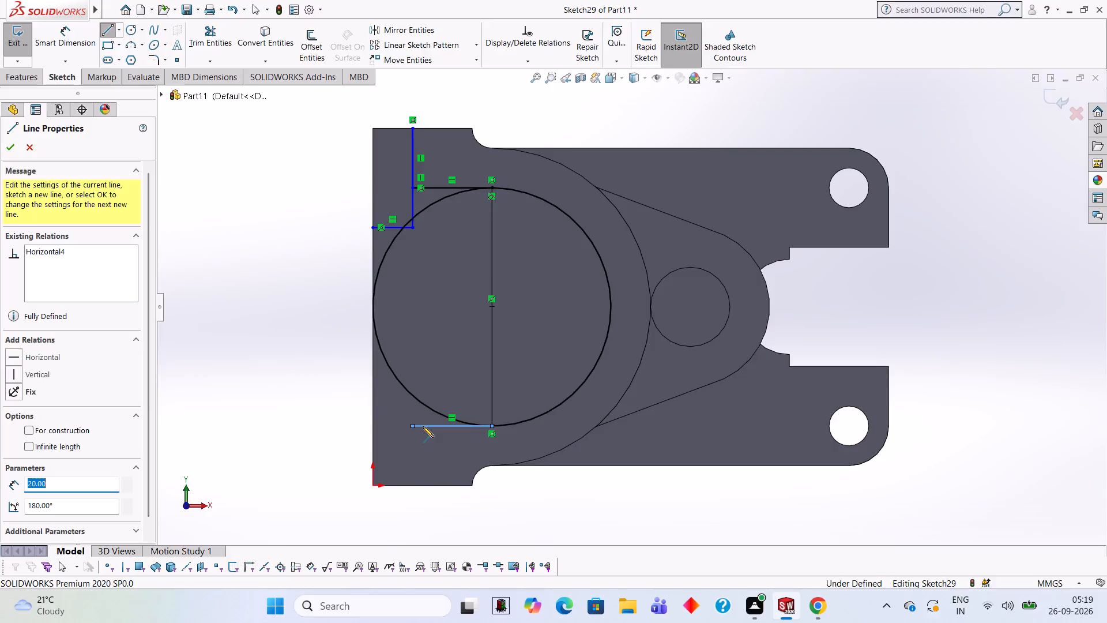
click(413, 487)
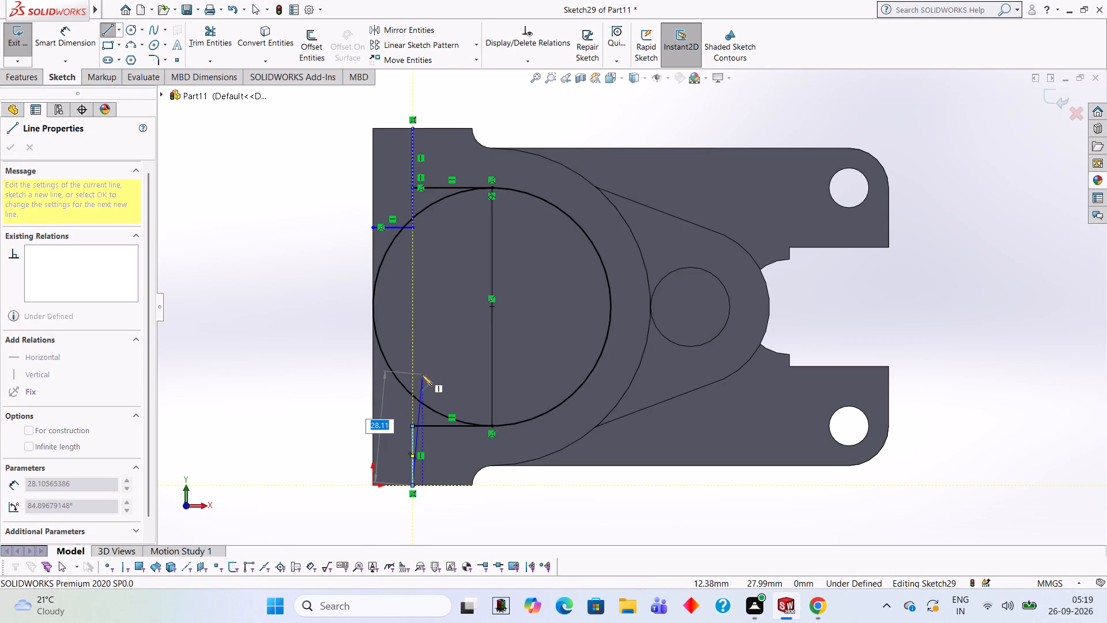
text(25)
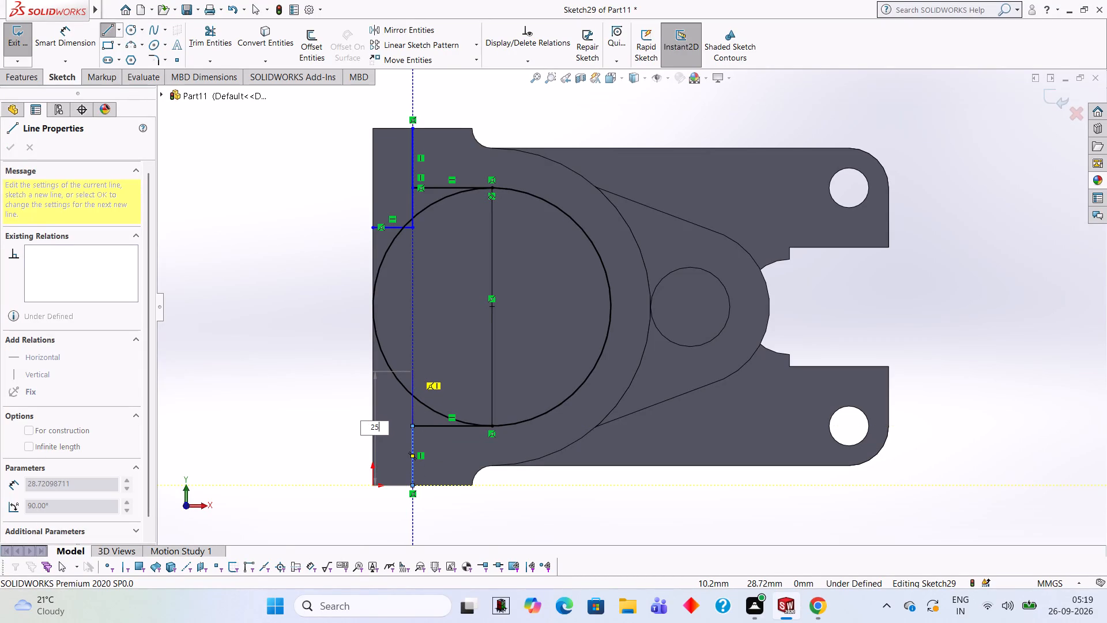
key(Return)
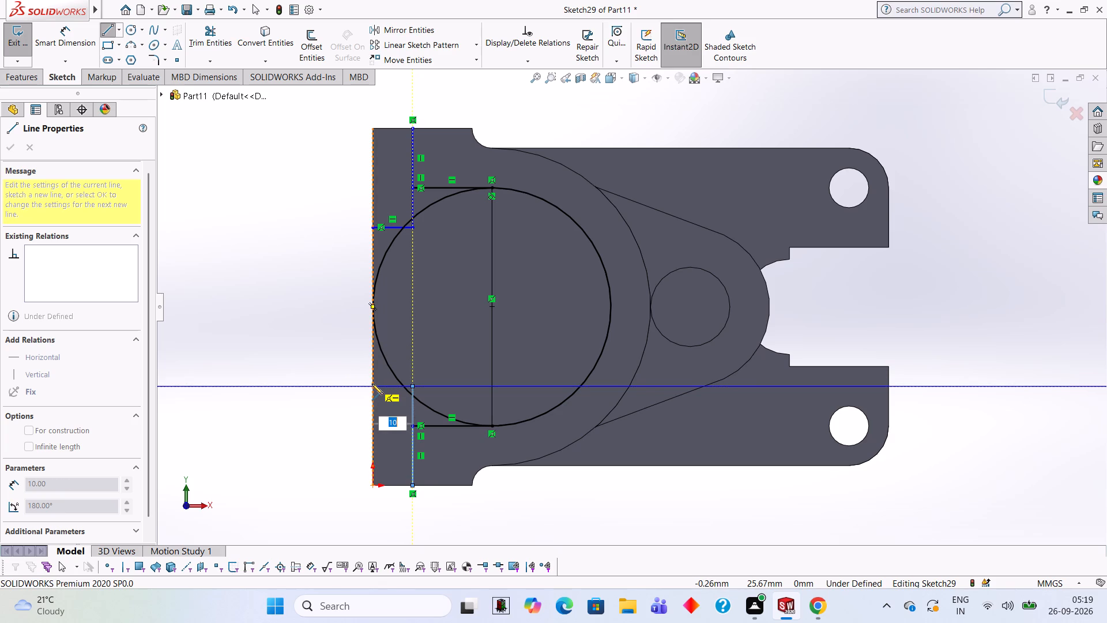
click(372, 384)
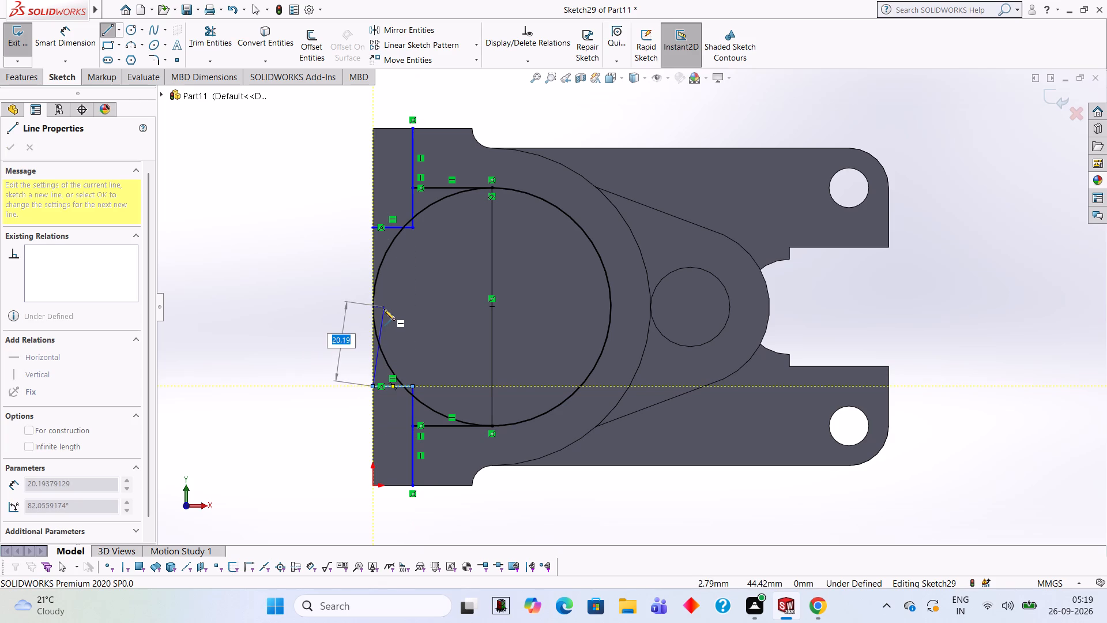
click(371, 225)
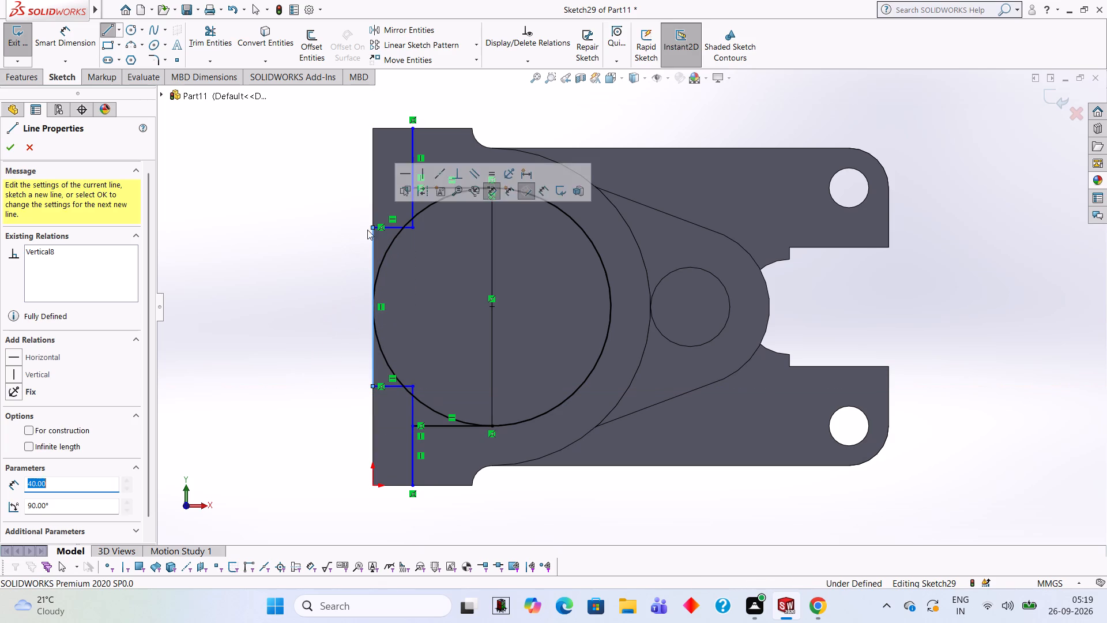
Trim the circle's arc on the stepped side and the vertical line ends beyond both steps, leaving one closed stepped D-shaped profile.
click(210, 37)
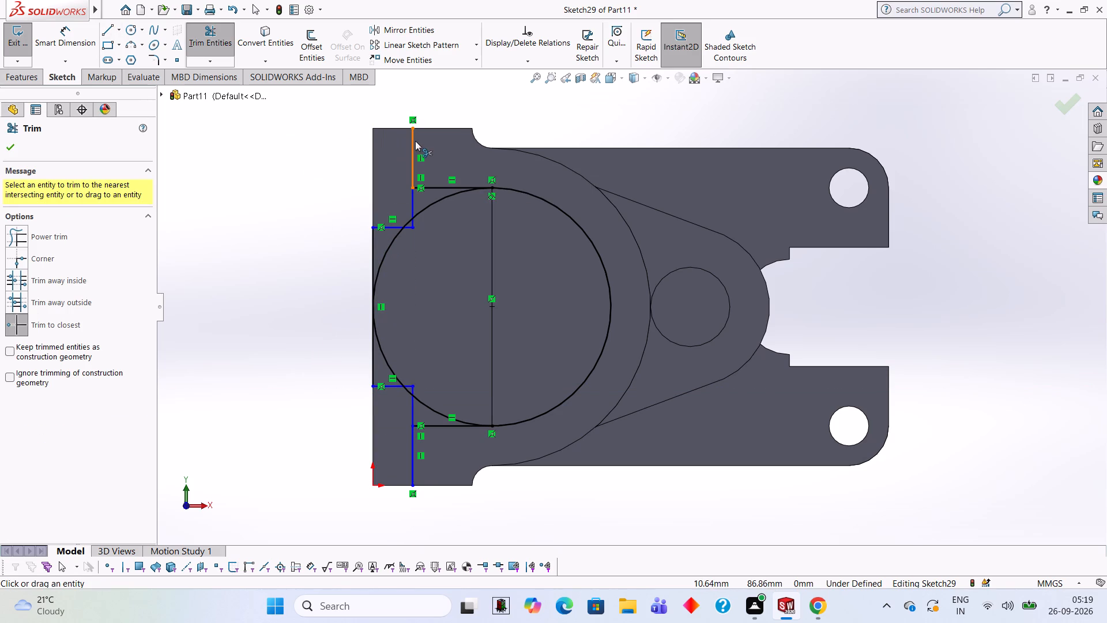
click(415, 141)
click(410, 148)
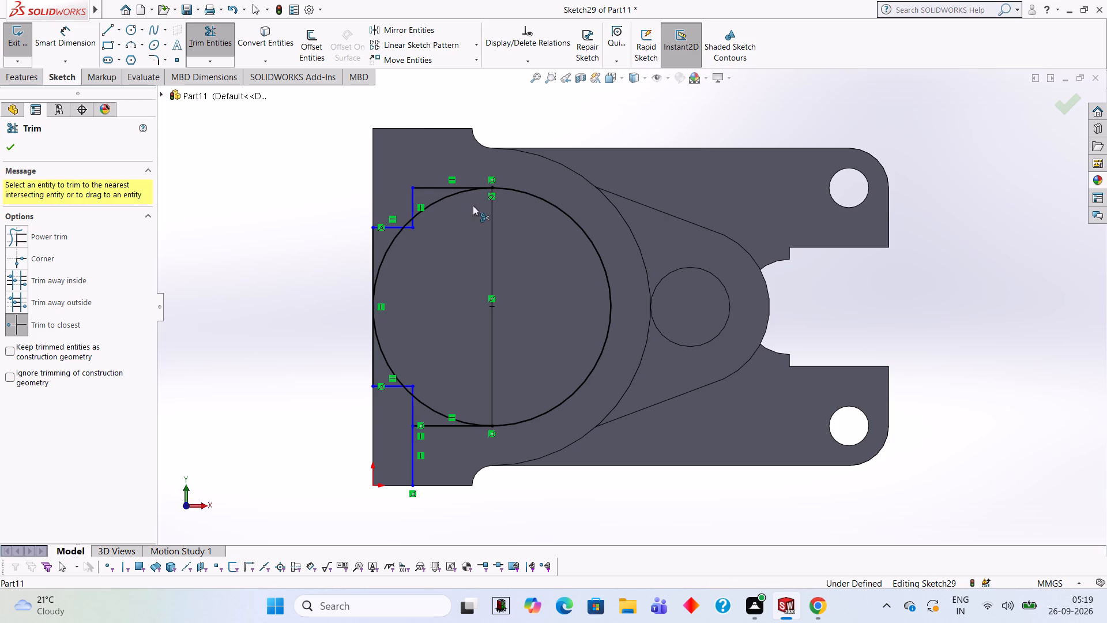
click(454, 193)
click(390, 242)
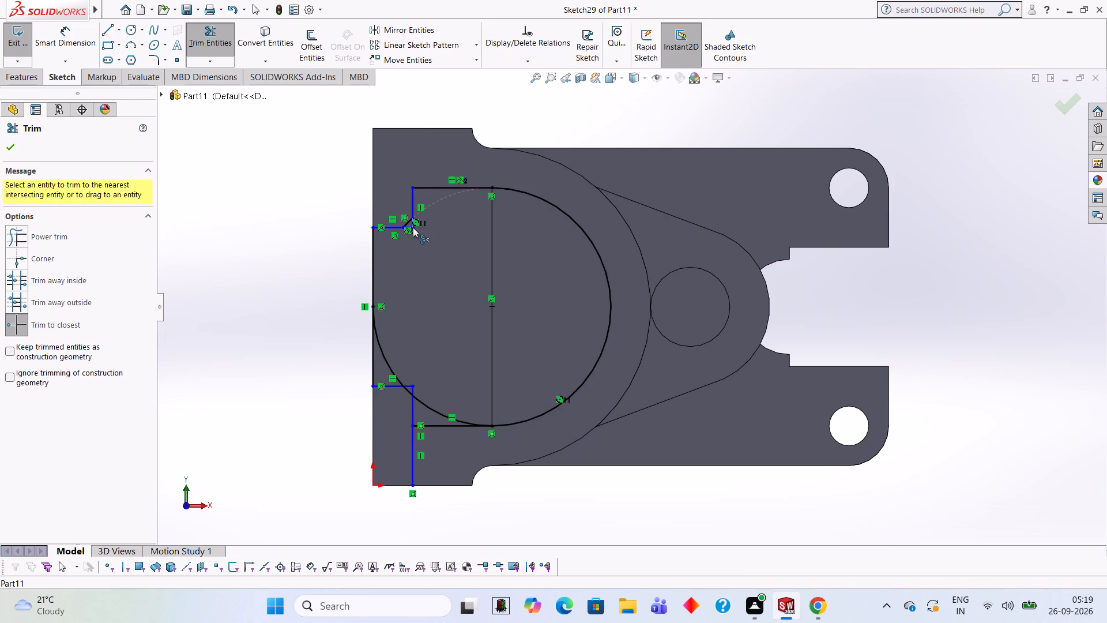
click(408, 220)
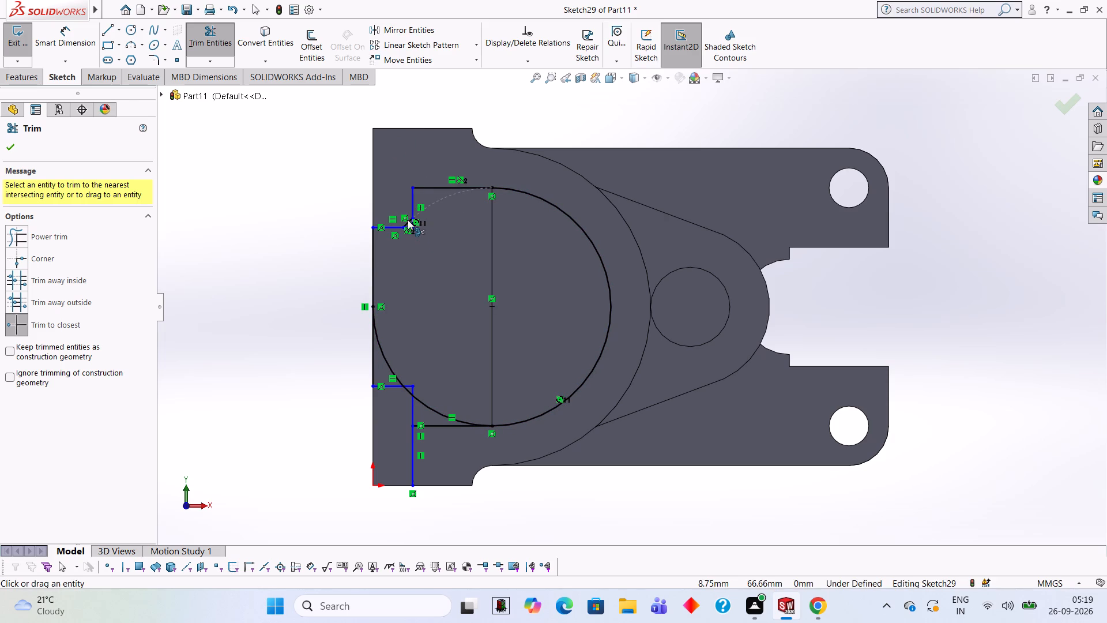
click(408, 220)
click(406, 223)
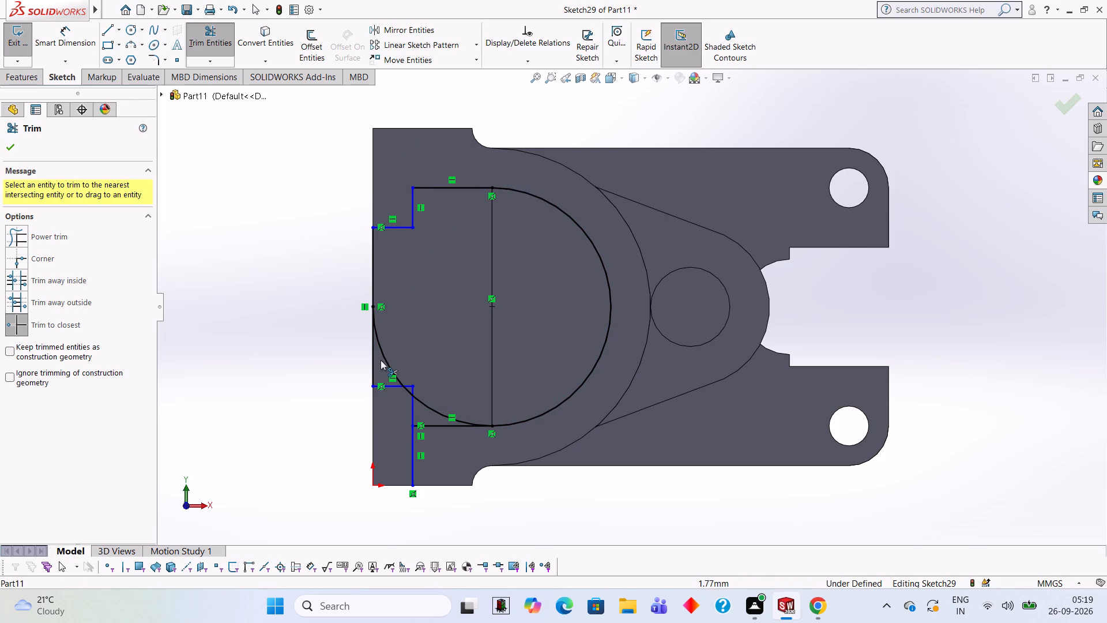
click(390, 364)
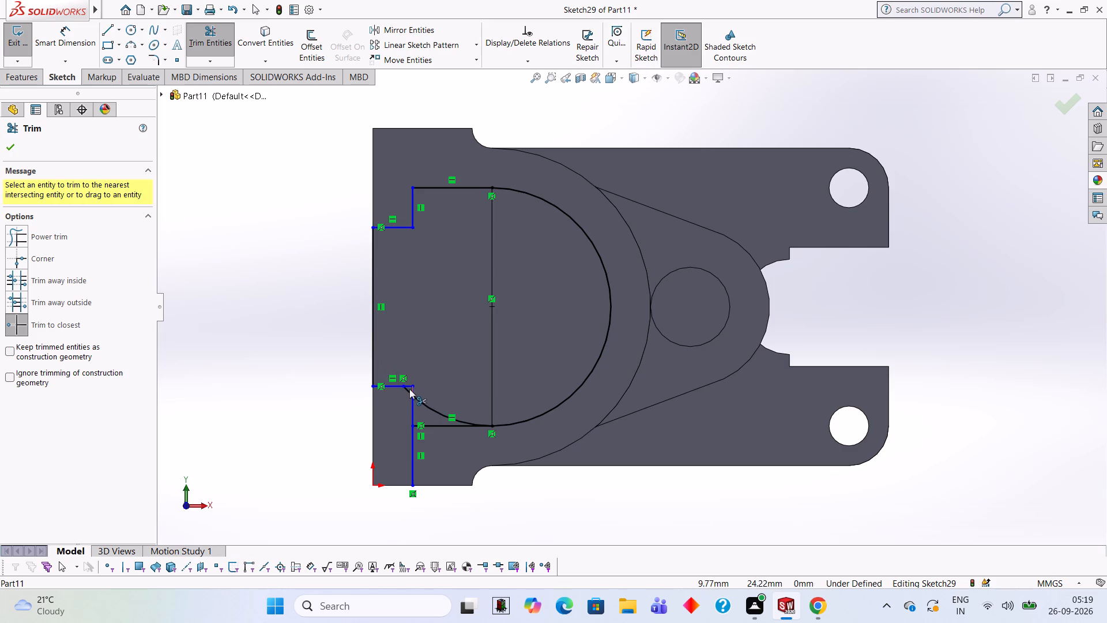
click(406, 390)
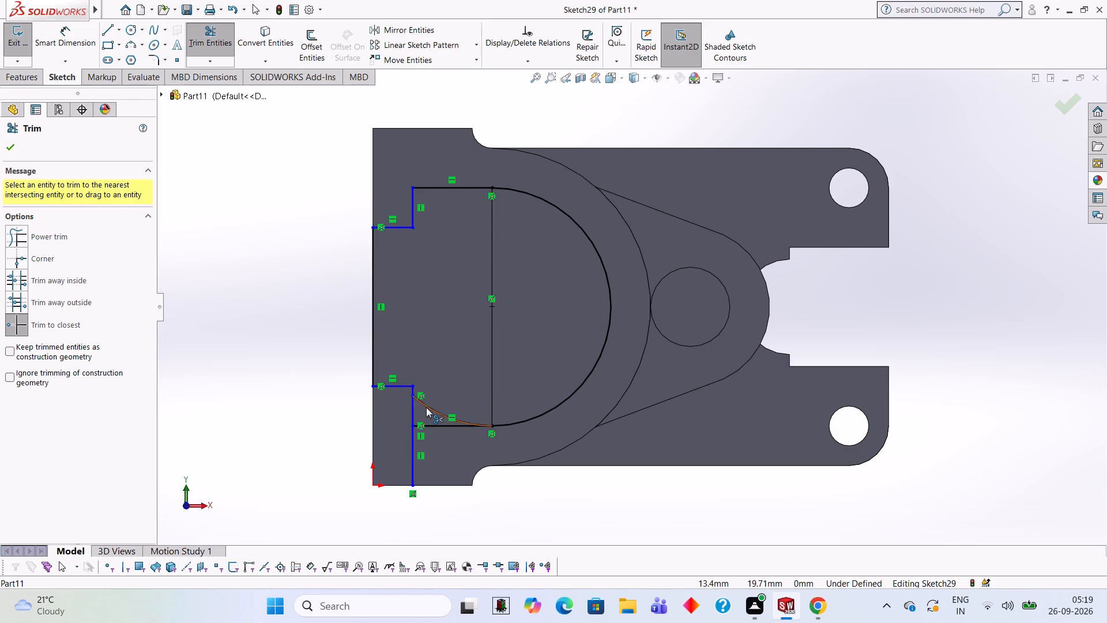
click(426, 407)
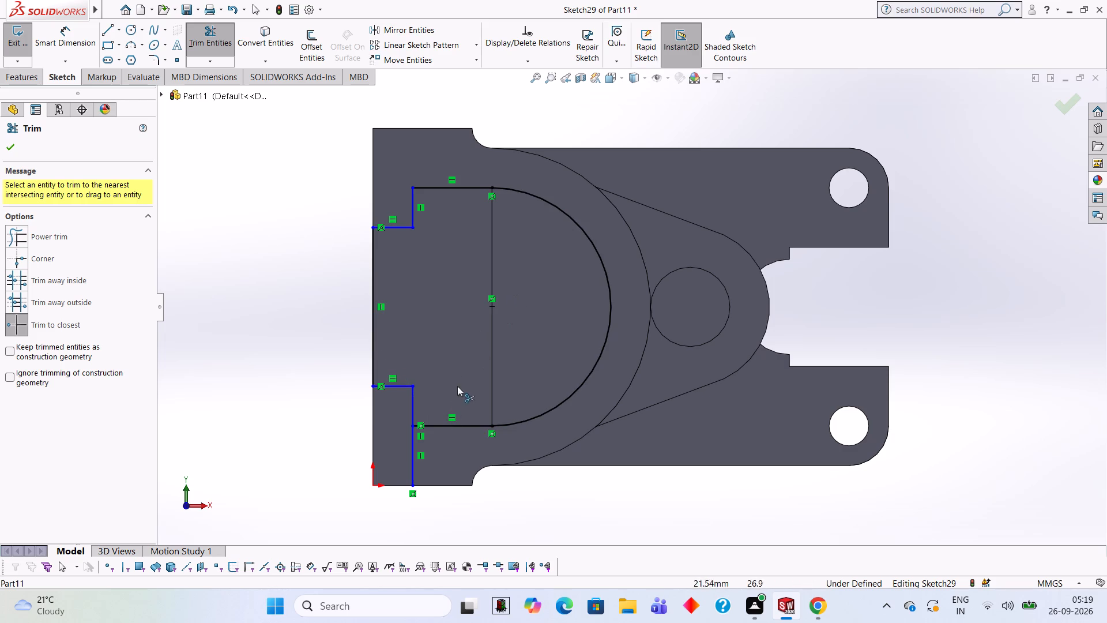
click(415, 448)
click(413, 447)
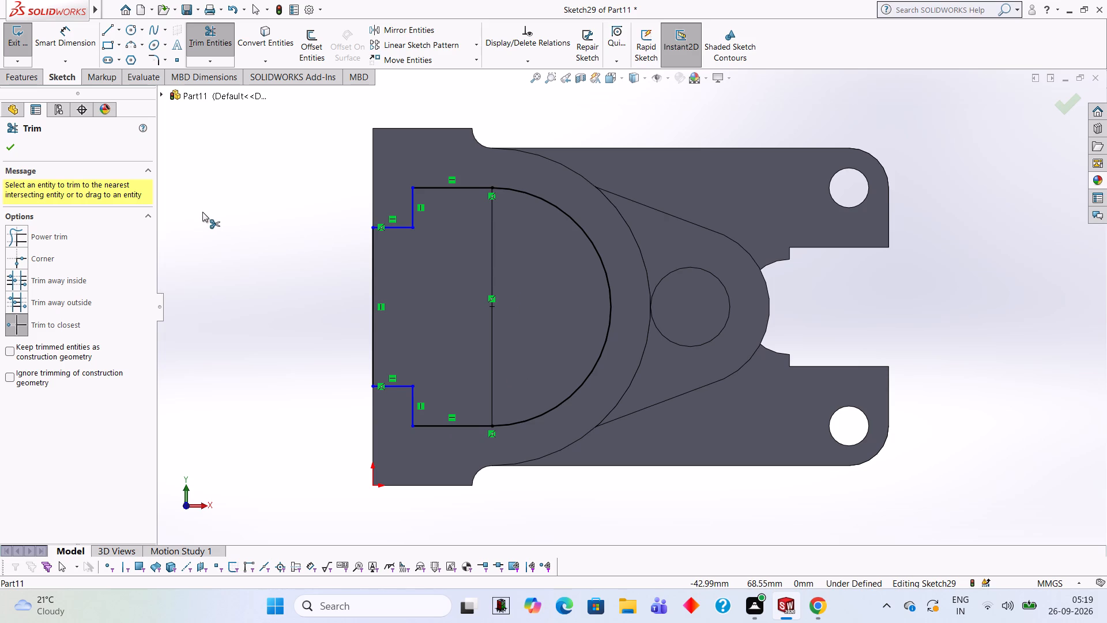
Start an extruded cut from the stepped D-shaped profile with a blind depth of 22 mm.
click(19, 81)
click(194, 44)
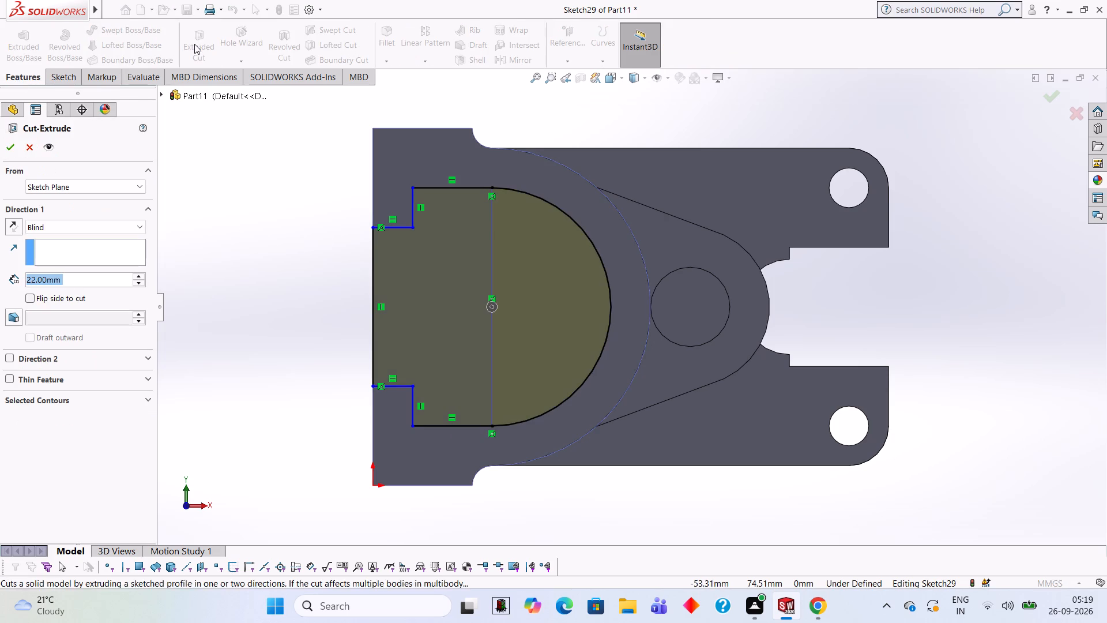
middle_drag(797, 94, 745, 111)
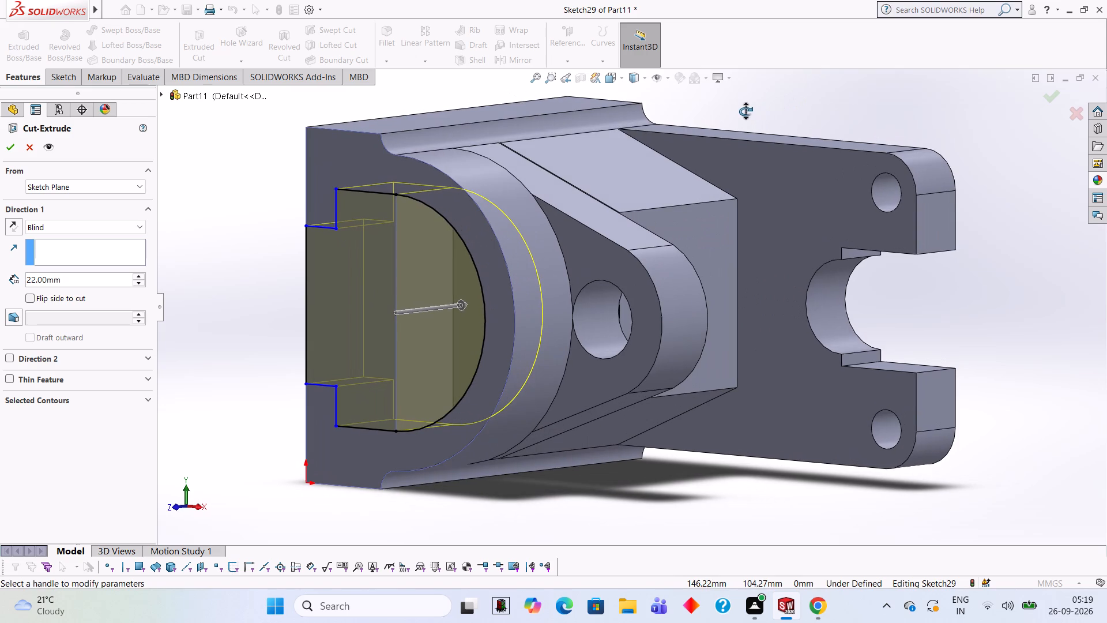
middle_drag(745, 111, 745, 112)
click(119, 275)
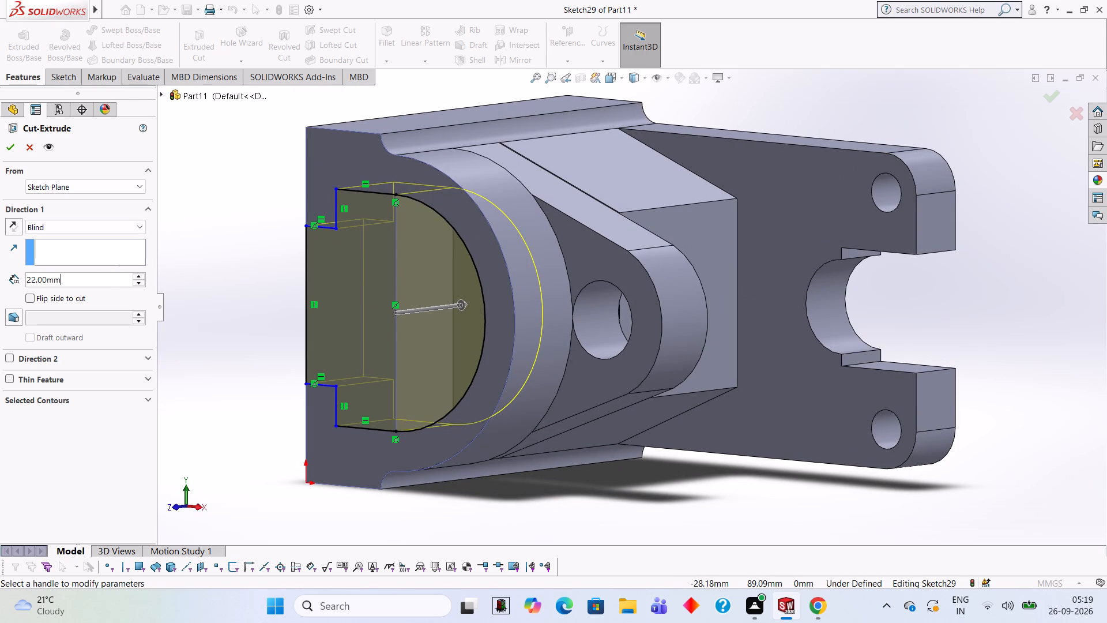
key(BackSpace)
key(BackSpace)
key(BackSpace)
key(BackSpace)
key(BackSpace)
key(BackSpace)
key(BackSpace)
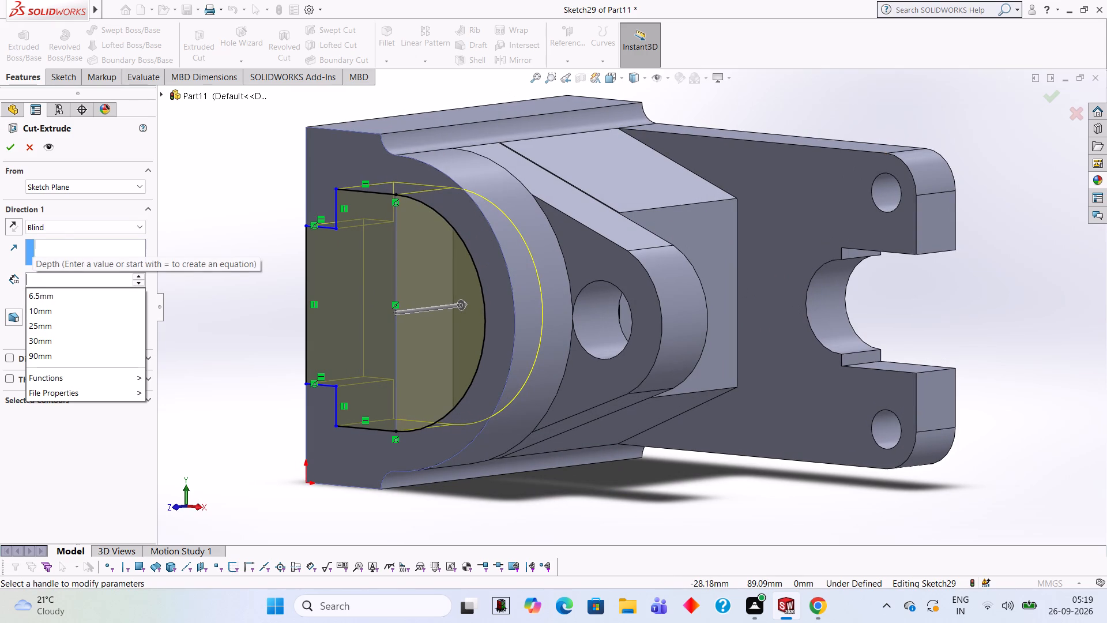
text(22)
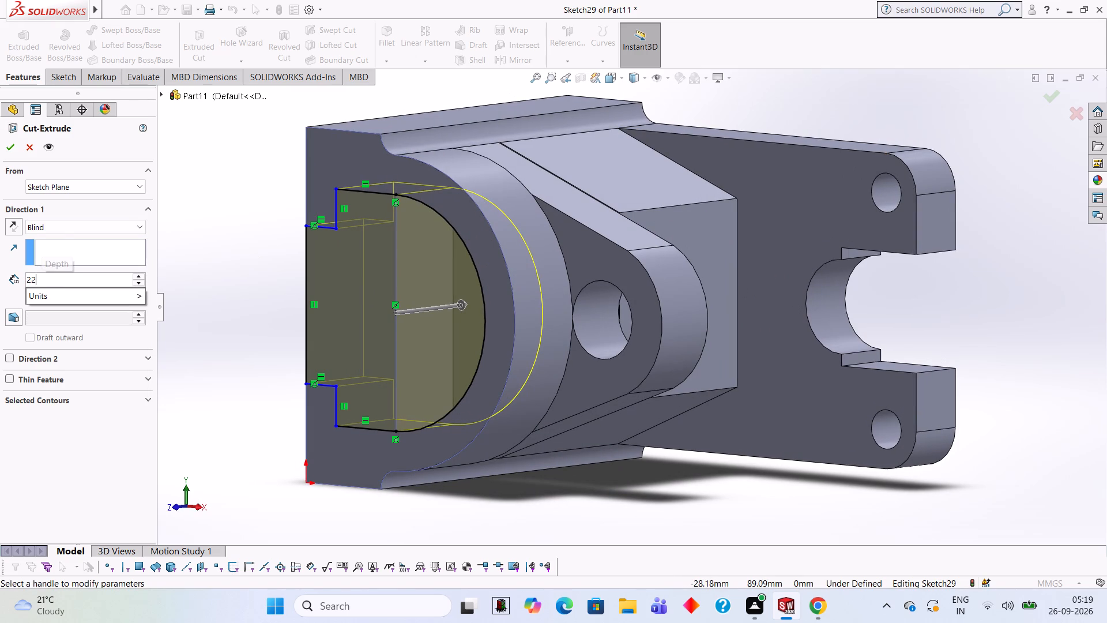
key(Return)
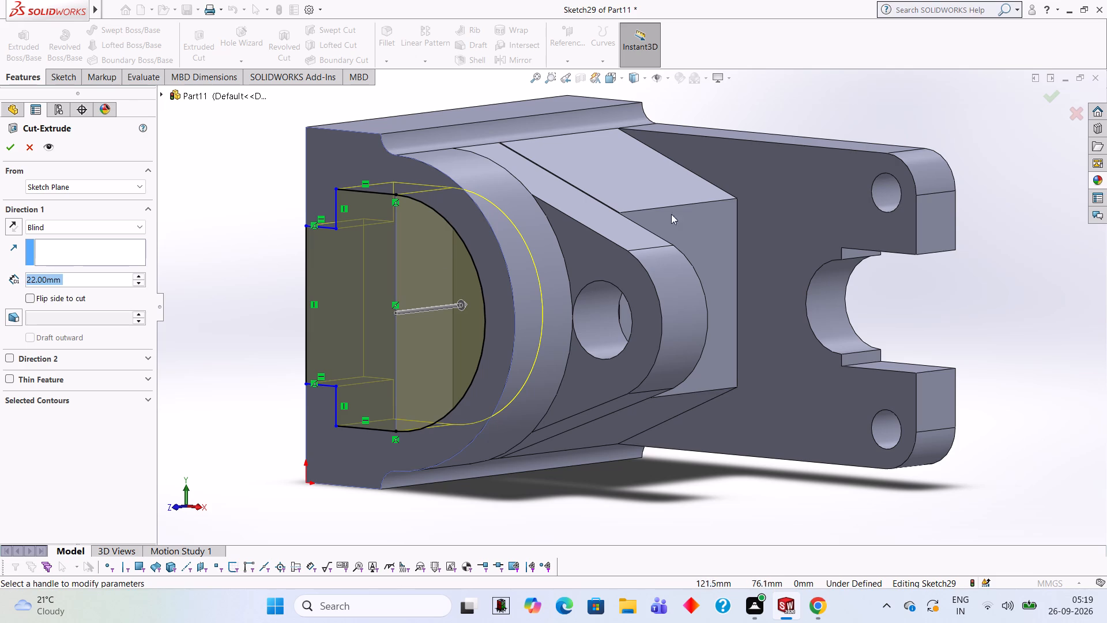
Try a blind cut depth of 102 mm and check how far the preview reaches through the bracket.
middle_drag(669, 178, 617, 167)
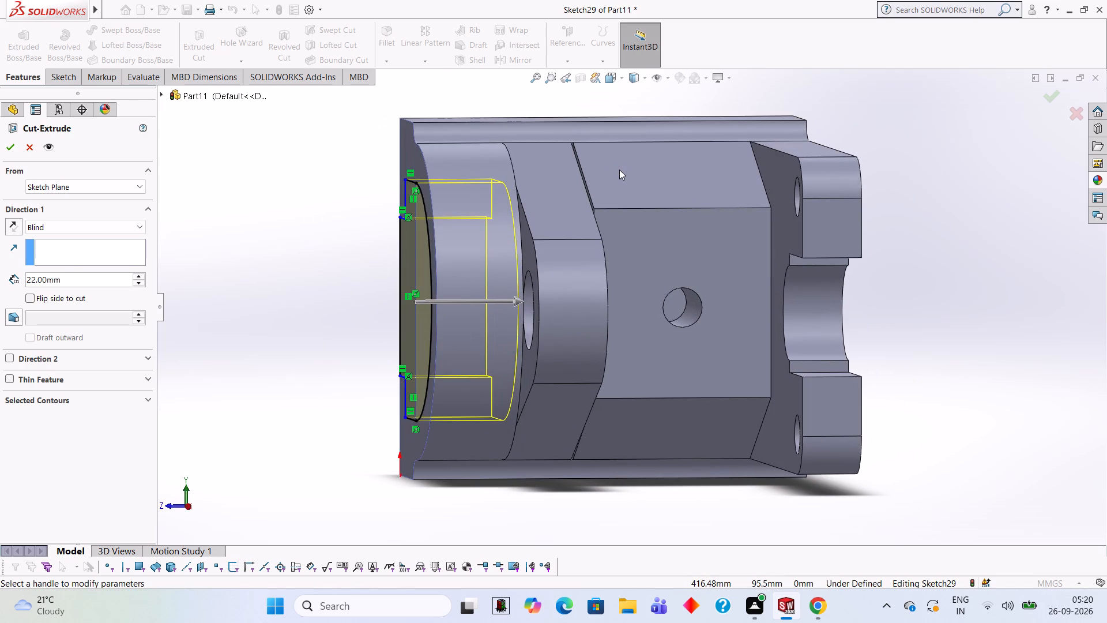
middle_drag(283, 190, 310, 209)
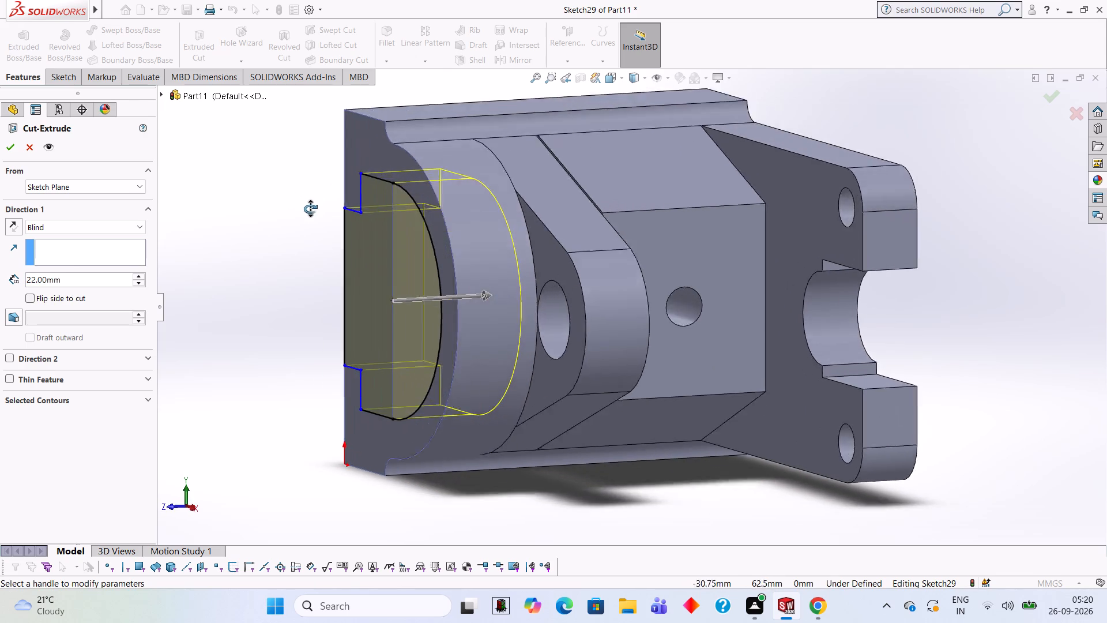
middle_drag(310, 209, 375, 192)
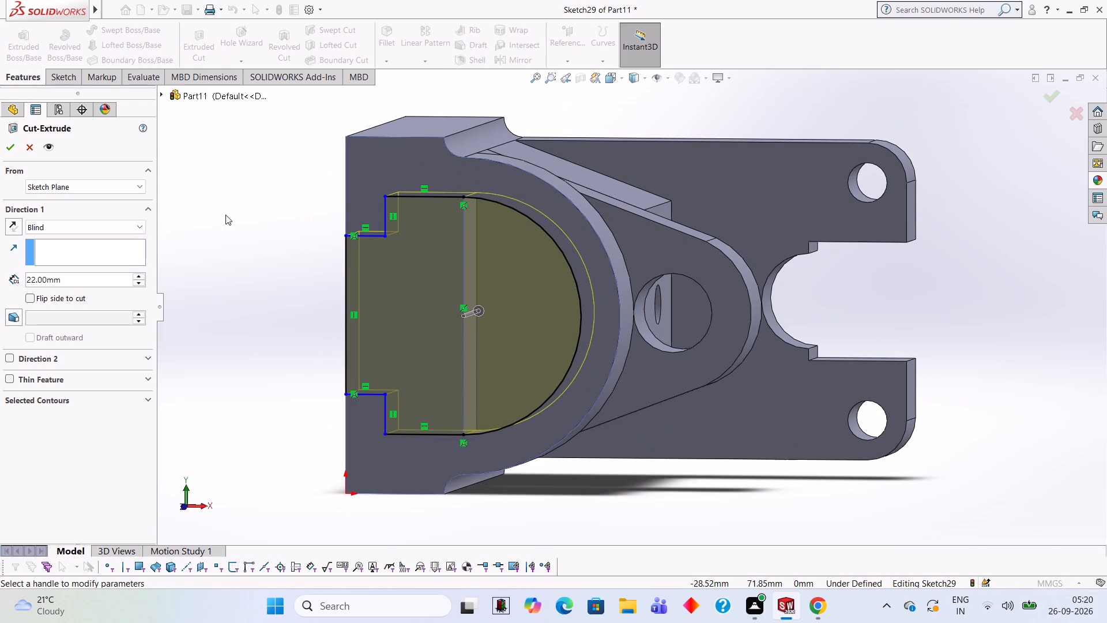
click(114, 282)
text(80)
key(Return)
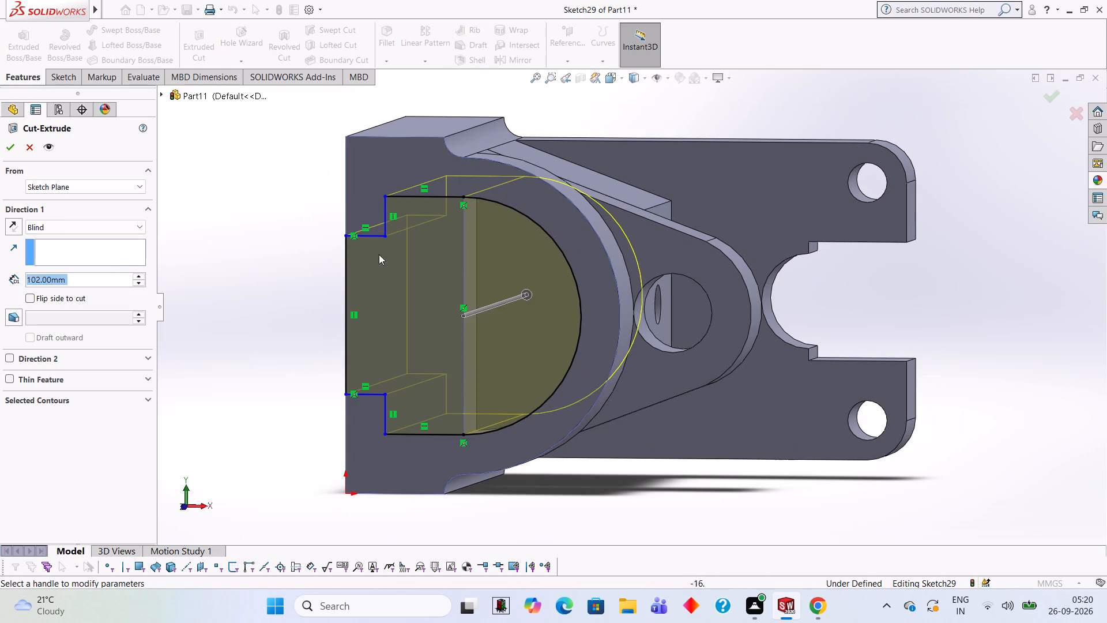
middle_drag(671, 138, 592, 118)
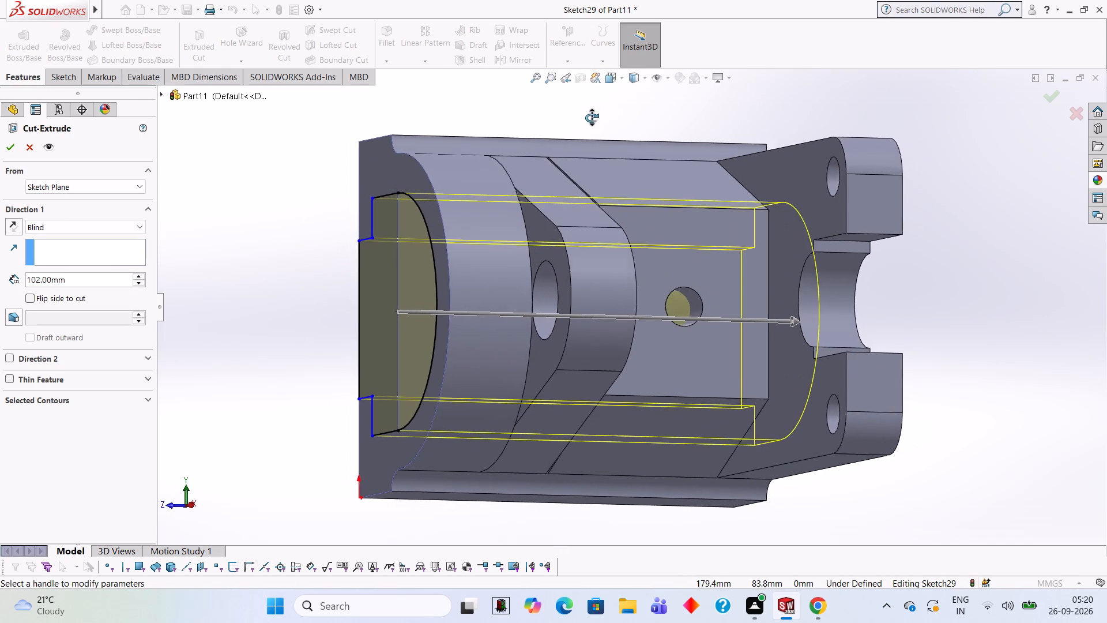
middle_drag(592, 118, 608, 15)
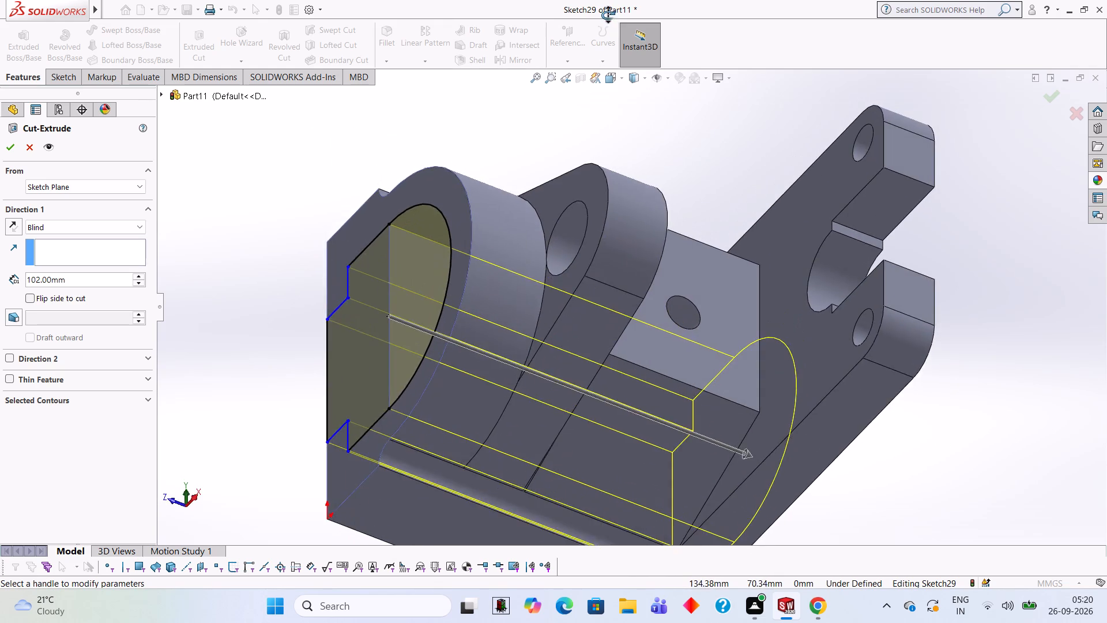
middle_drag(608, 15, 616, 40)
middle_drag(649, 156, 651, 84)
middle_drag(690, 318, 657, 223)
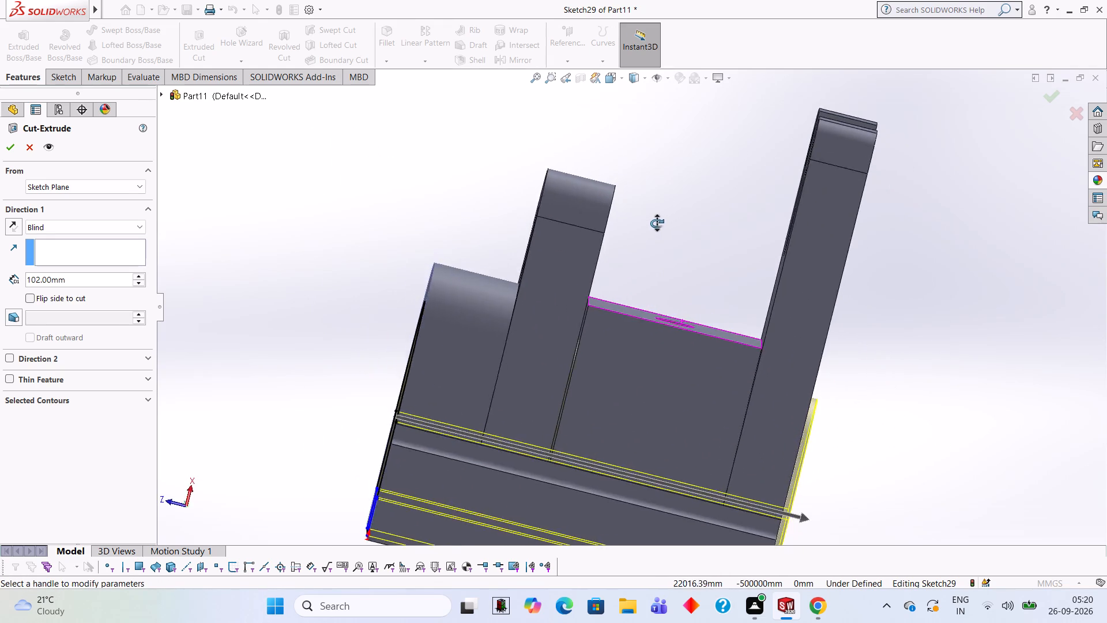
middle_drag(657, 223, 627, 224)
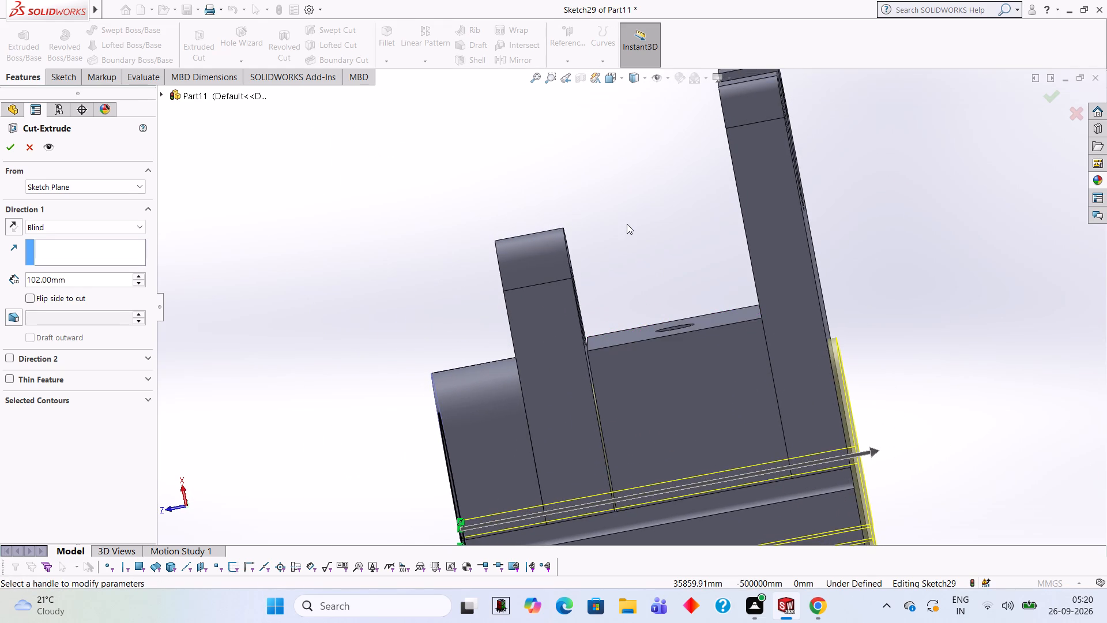
Set the pocket's blind cut depth to 40 mm and complete the extruded cut.
click(101, 272)
click(103, 277)
key(BackSpace)
key(BackSpace)
key(BackSpace)
key(BackSpace)
key(BackSpace)
key(BackSpace)
key(BackSpace)
key(BackSpace)
key(BackSpace)
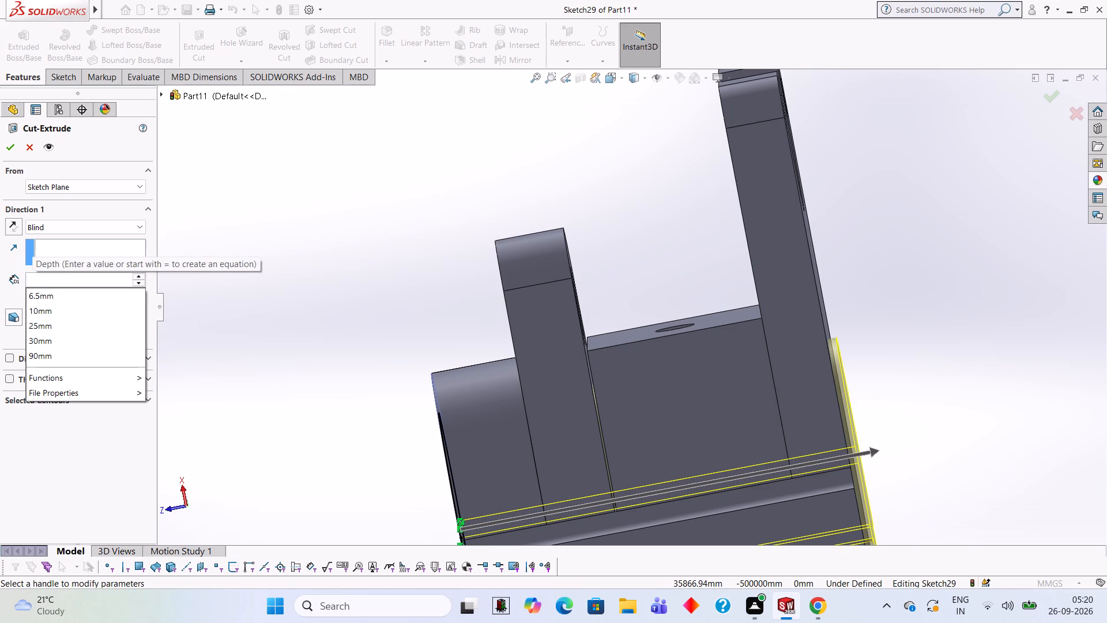
text(40)
key(Return)
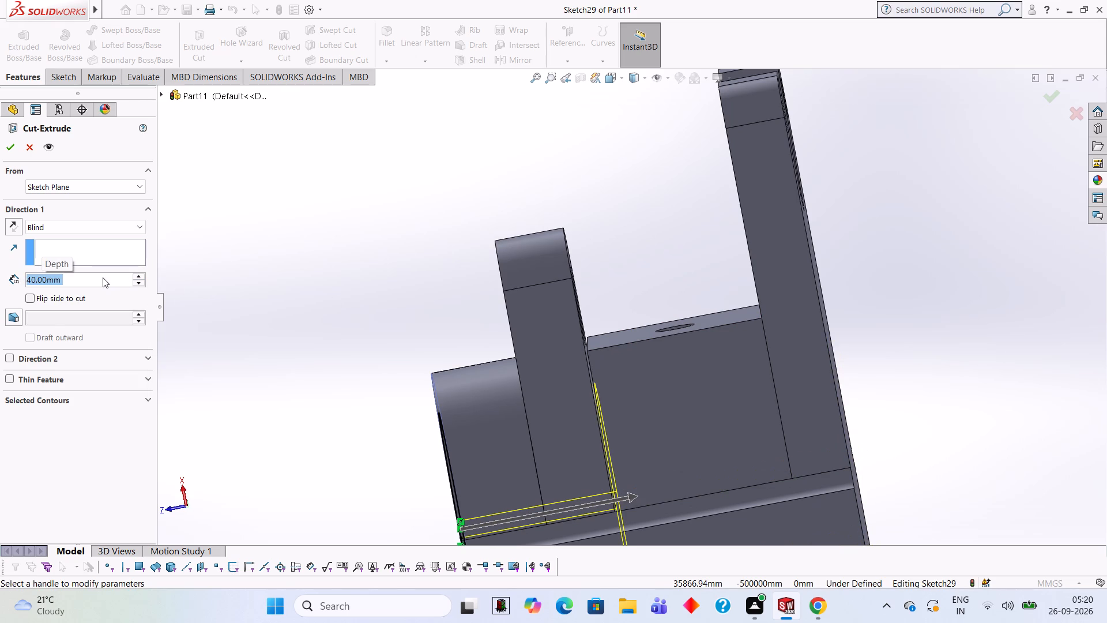
click(13, 151)
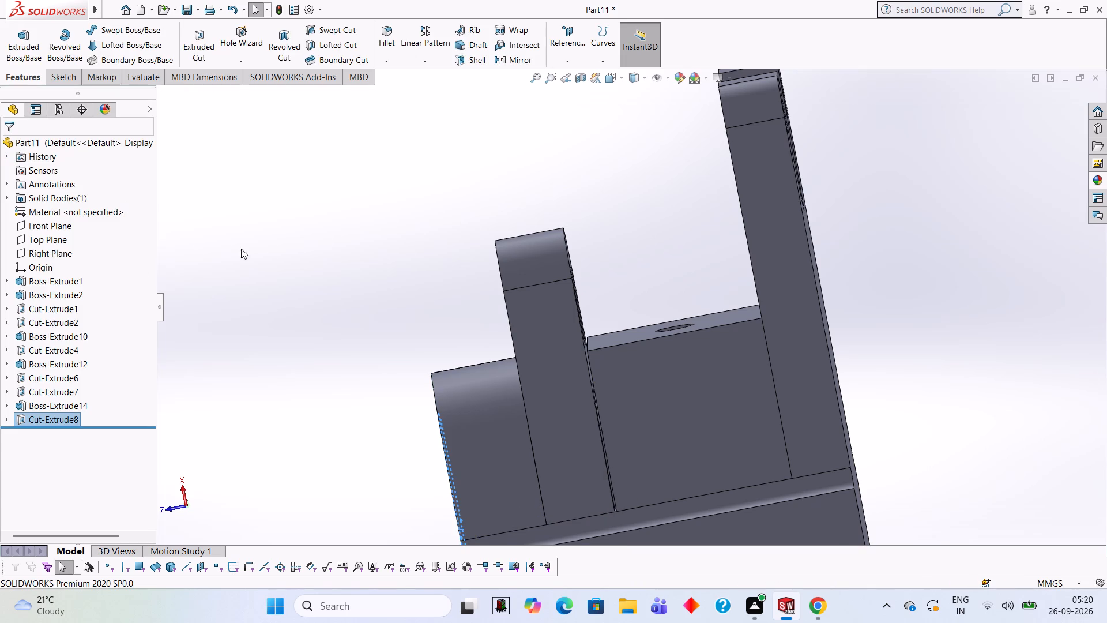
Examine the new stepped D-shaped pocket and the whole bracket from several angles.
click(296, 256)
middle_drag(298, 257, 391, 492)
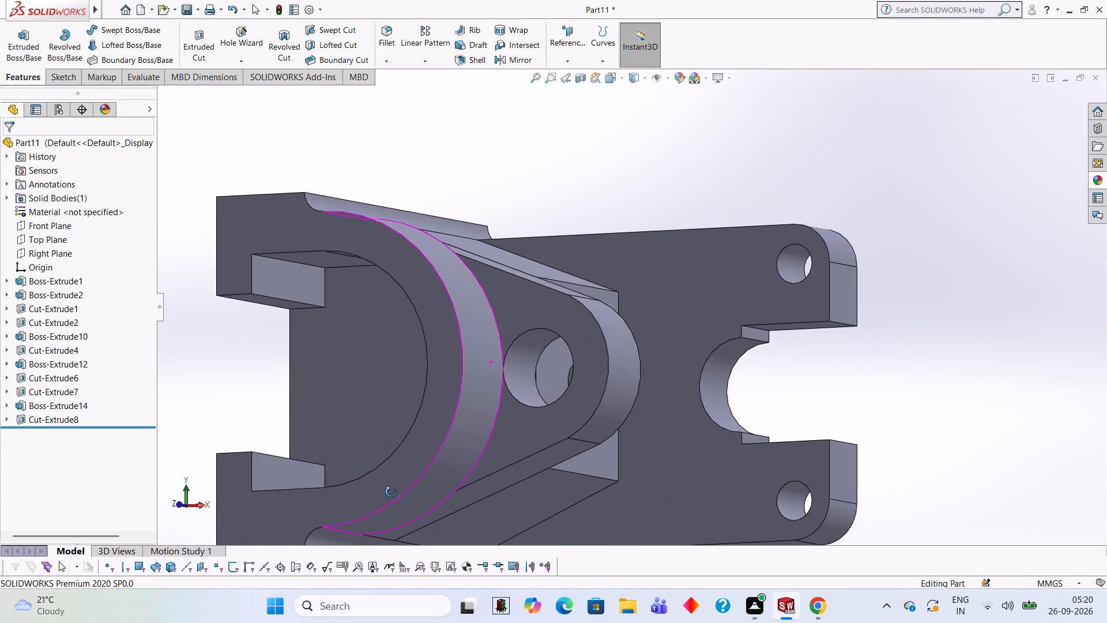
middle_drag(391, 492, 352, 410)
scroll(343, 387, up, 2)
middle_drag(366, 297, 376, 303)
scroll(376, 303, up, 1)
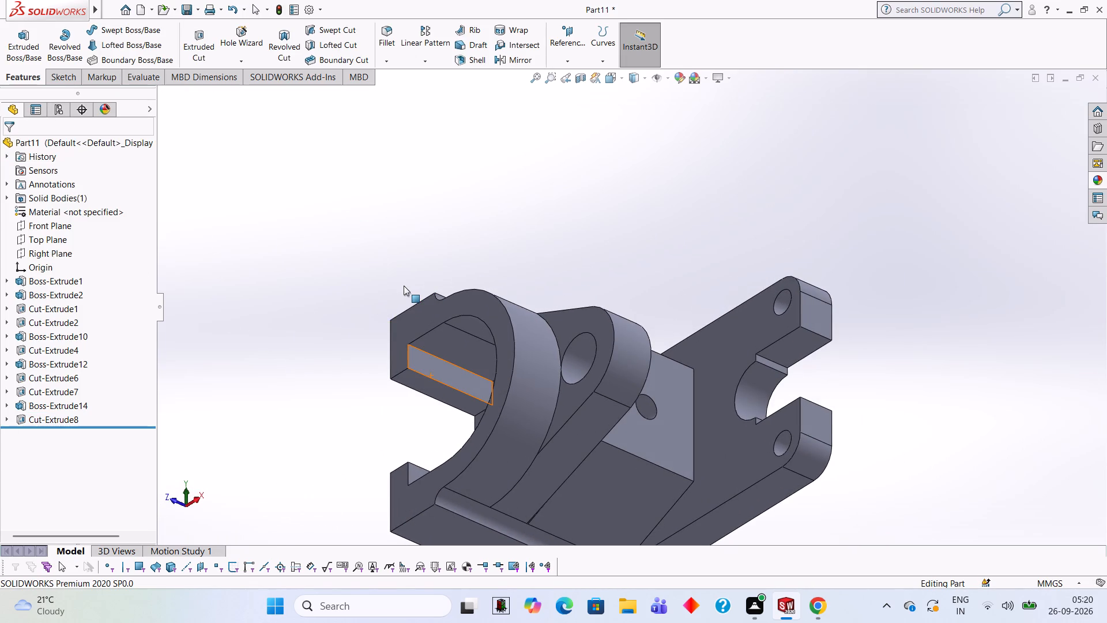
scroll(672, 366, down, 1)
scroll(677, 348, up, 1)
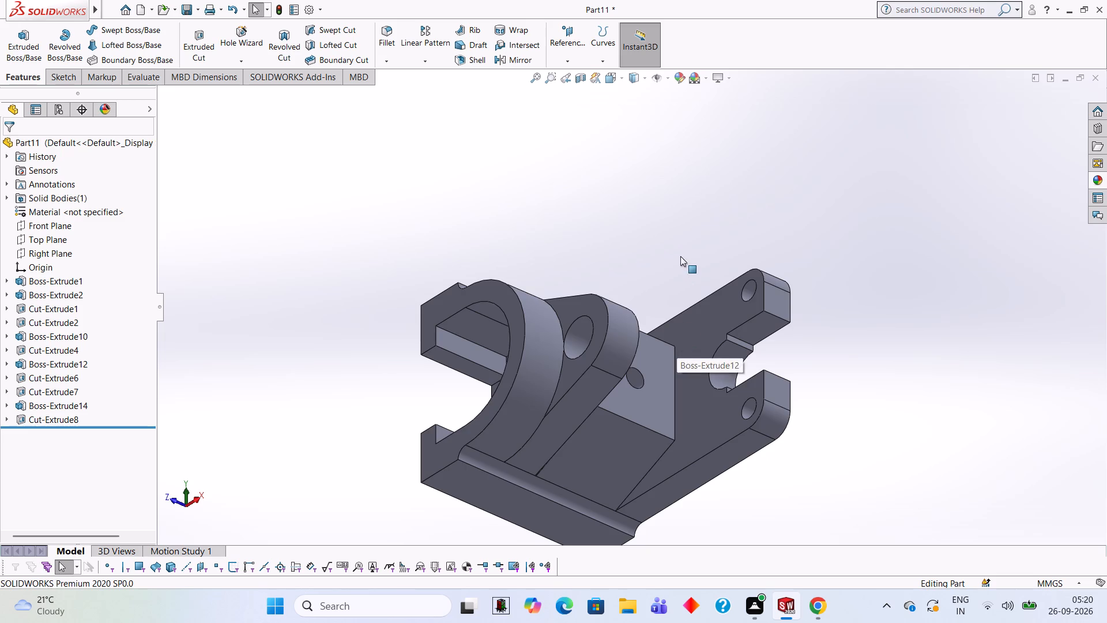
middle_drag(679, 256, 668, 250)
scroll(862, 406, up, 1)
middle_click(862, 406)
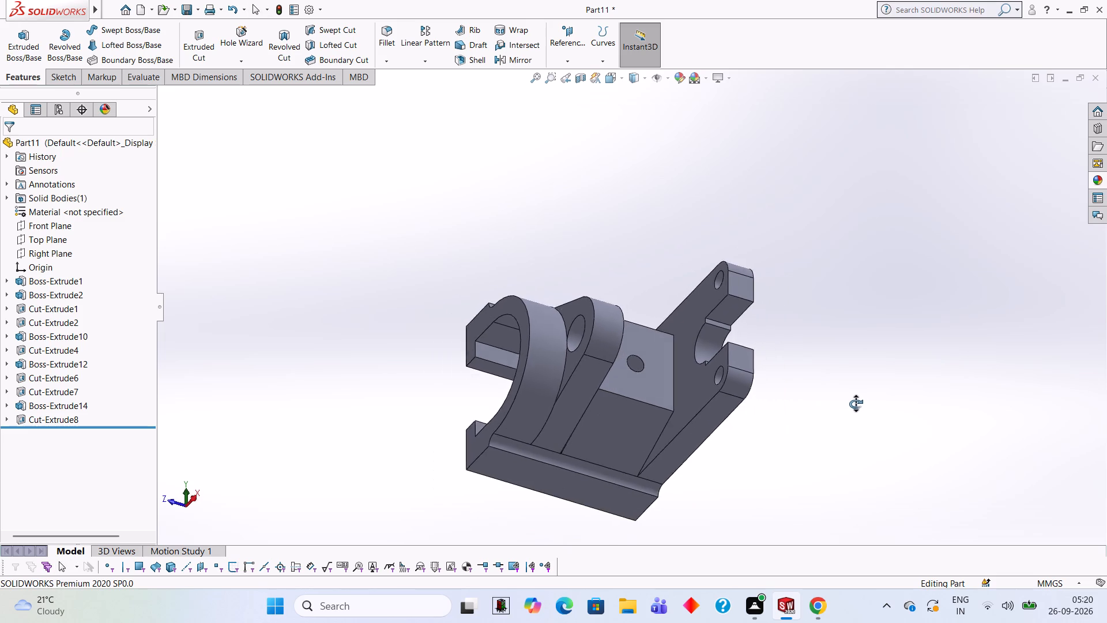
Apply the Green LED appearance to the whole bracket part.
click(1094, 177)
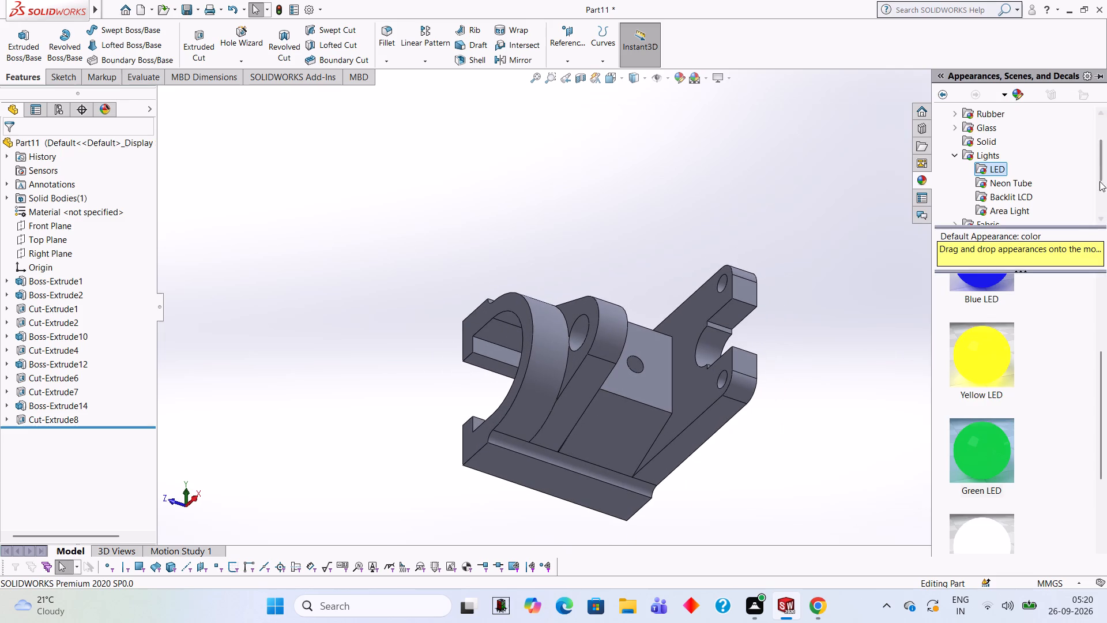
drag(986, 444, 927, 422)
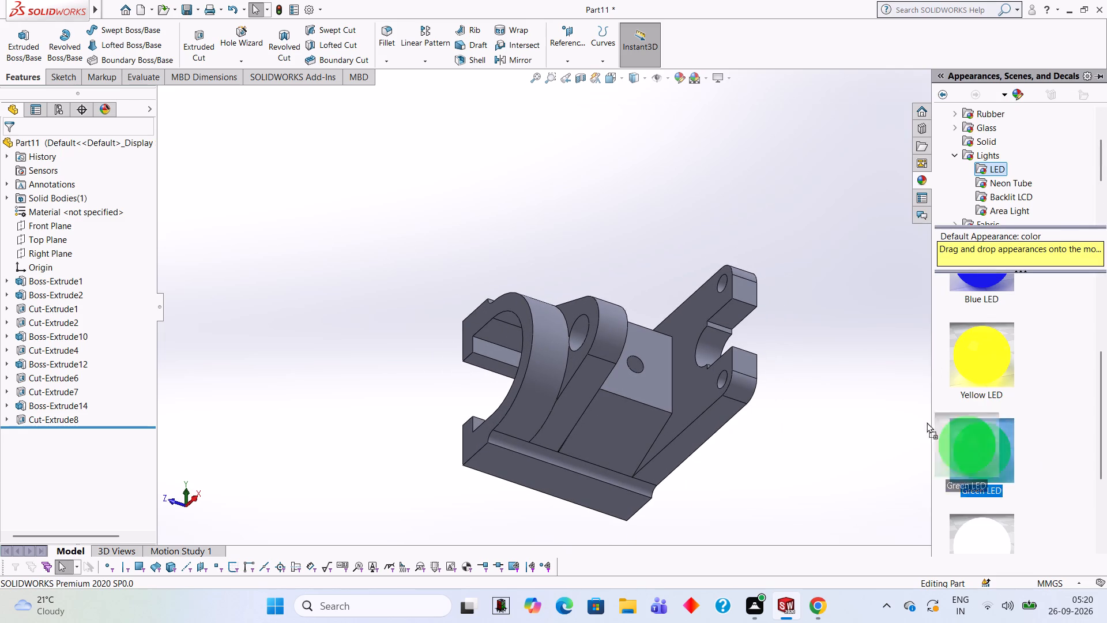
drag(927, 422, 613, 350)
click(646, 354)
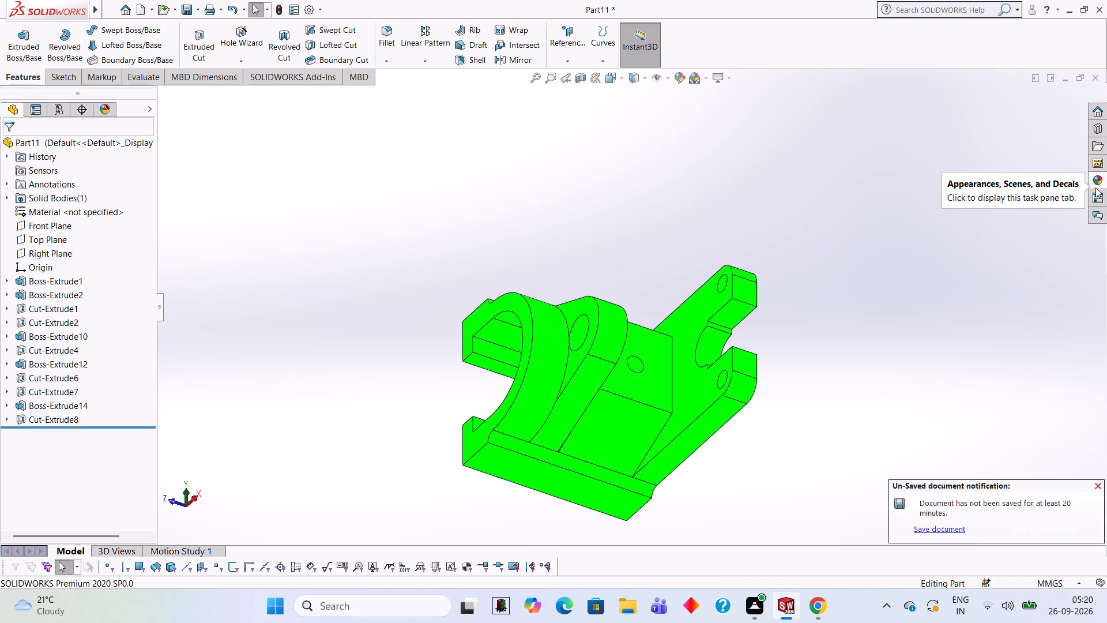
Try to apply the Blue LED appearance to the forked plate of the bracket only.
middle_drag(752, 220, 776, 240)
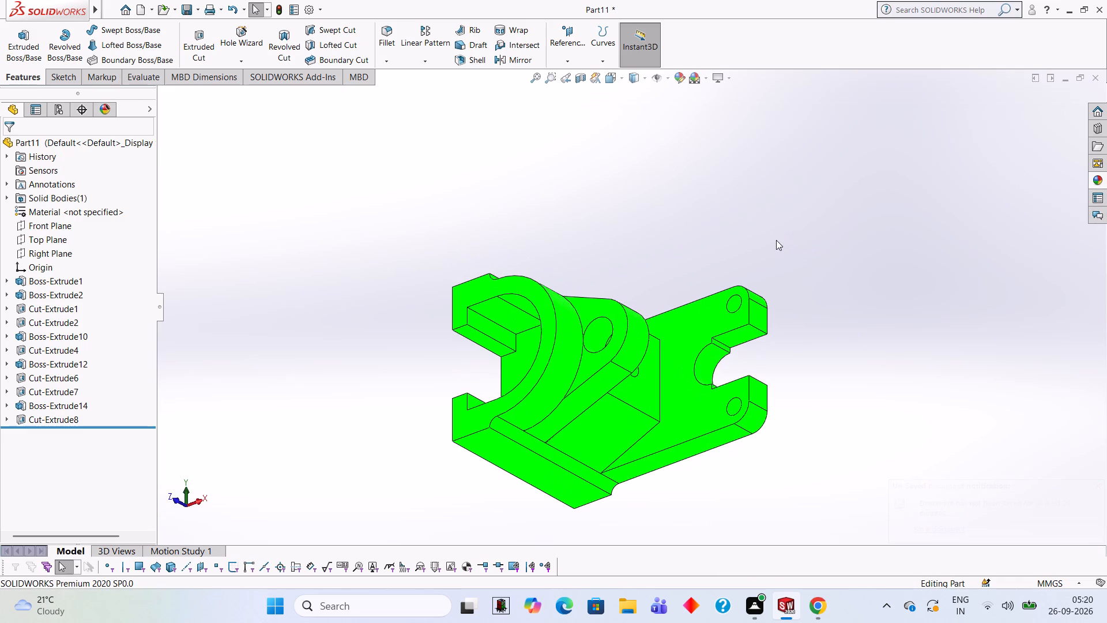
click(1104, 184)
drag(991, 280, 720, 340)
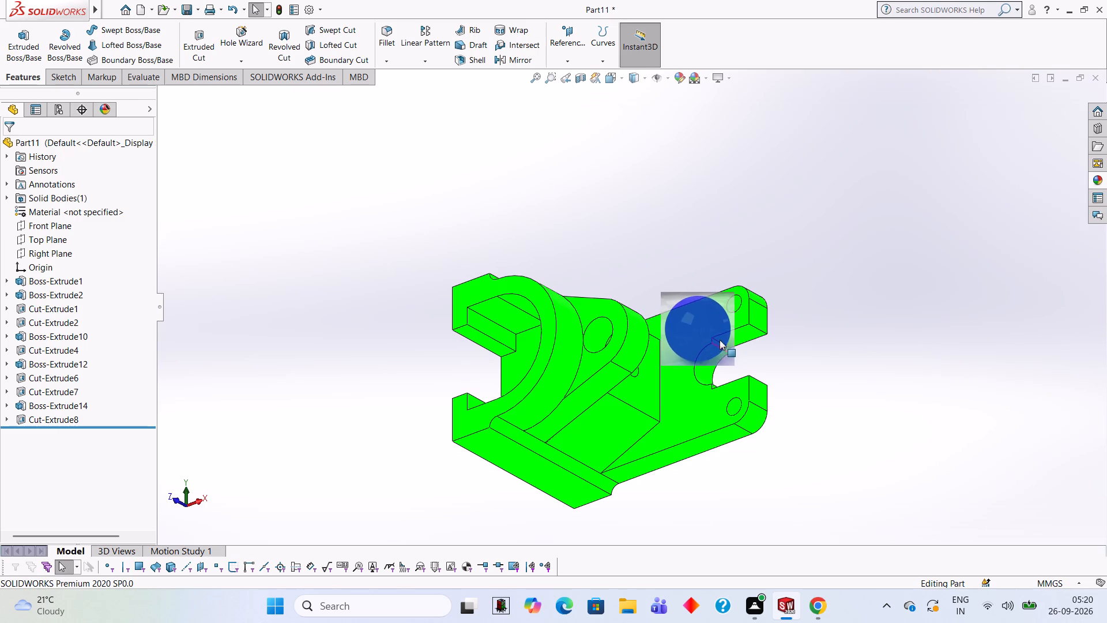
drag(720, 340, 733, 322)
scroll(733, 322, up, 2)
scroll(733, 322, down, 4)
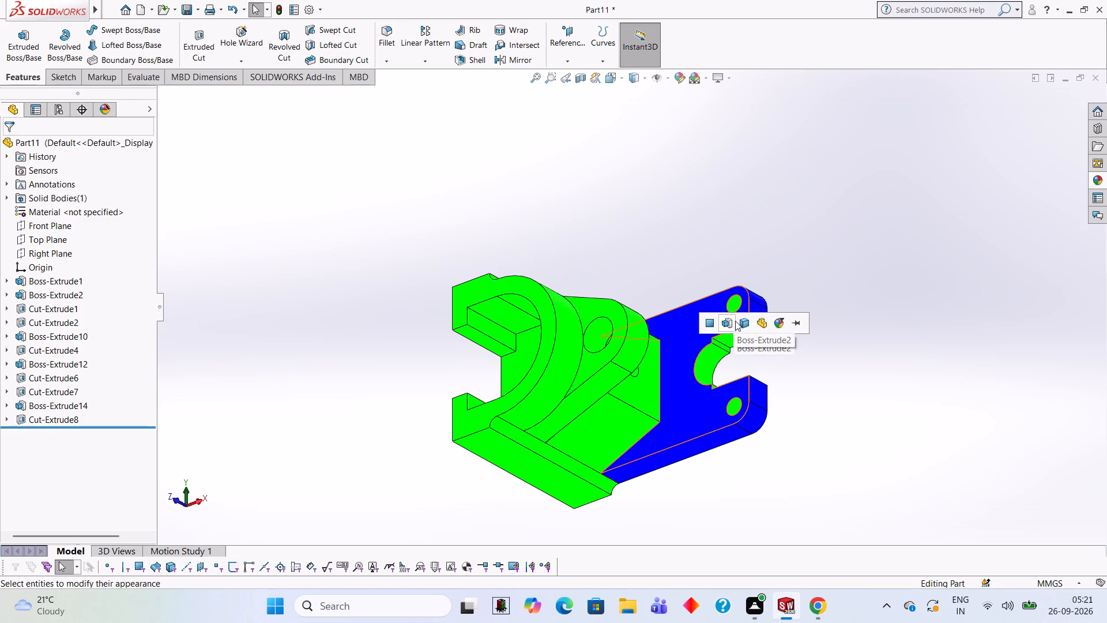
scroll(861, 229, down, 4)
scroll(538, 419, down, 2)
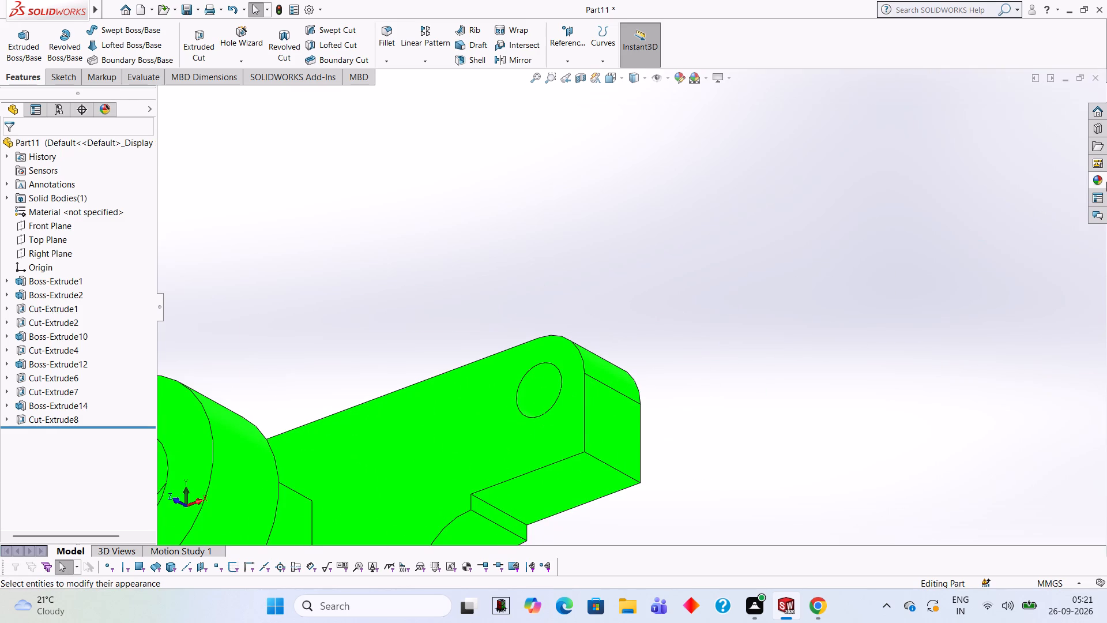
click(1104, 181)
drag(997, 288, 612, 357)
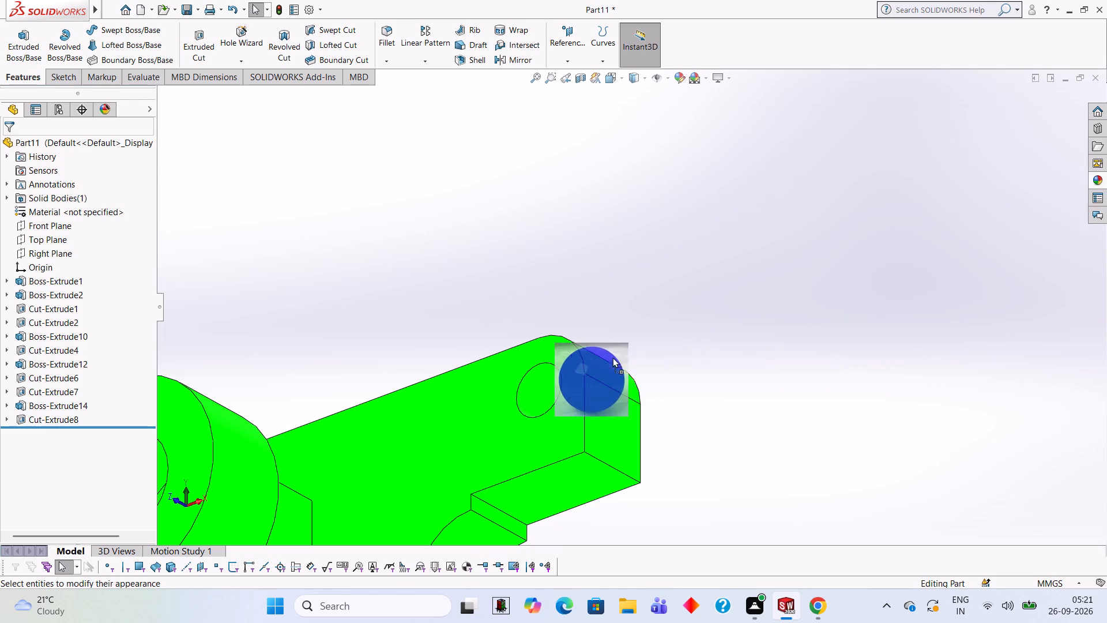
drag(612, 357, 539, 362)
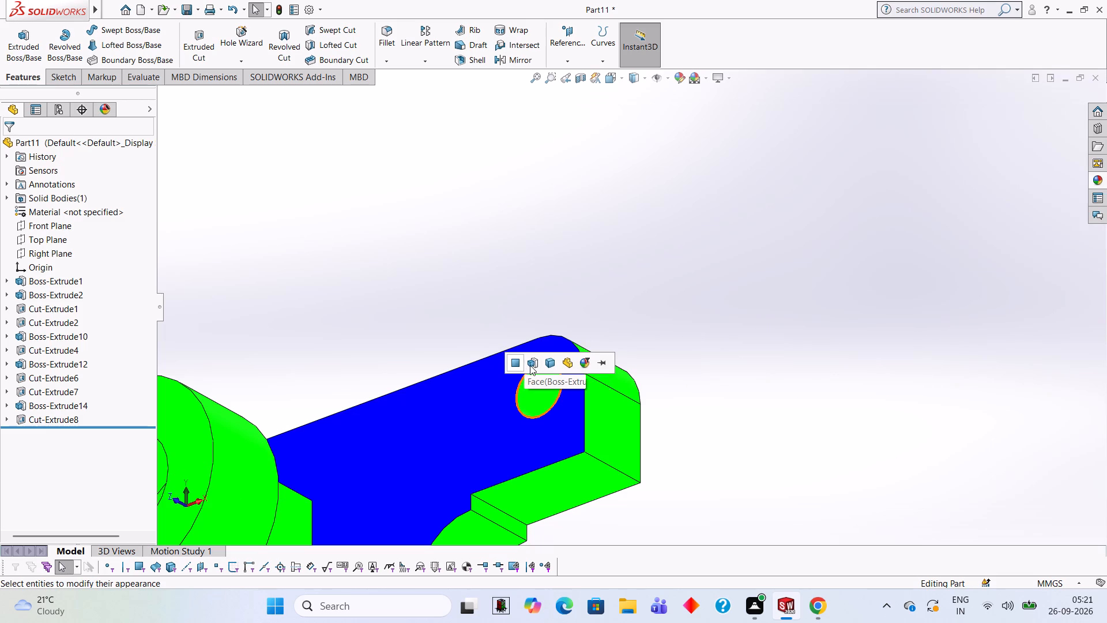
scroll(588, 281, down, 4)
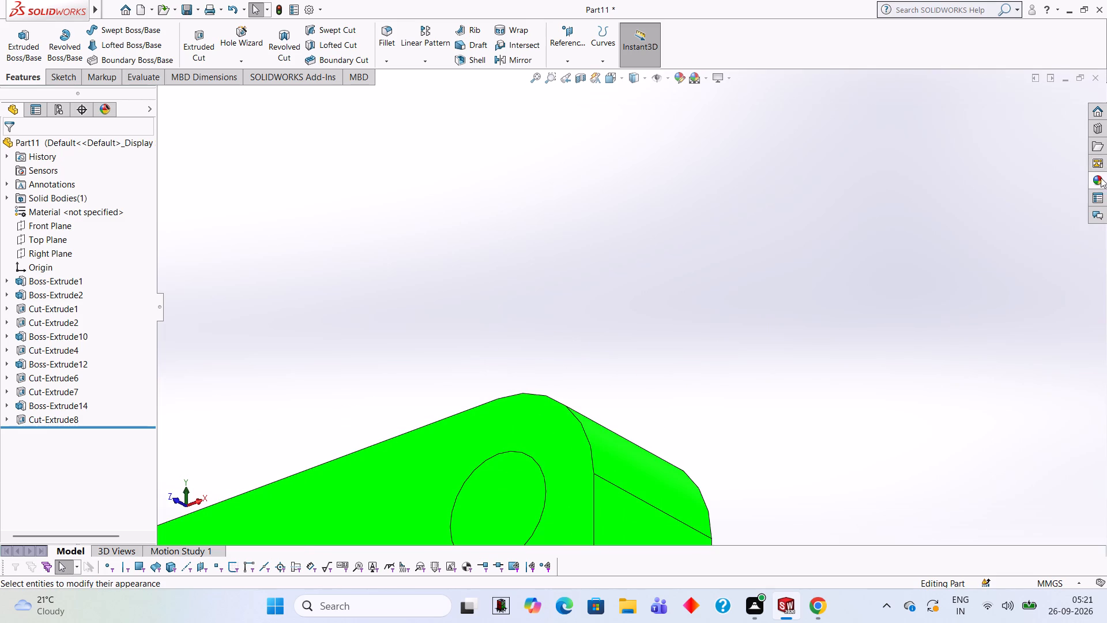
Apply the Blue LED appearance to the whole bracket part.
click(1105, 176)
drag(969, 322, 471, 490)
click(475, 491)
scroll(492, 483, up, 3)
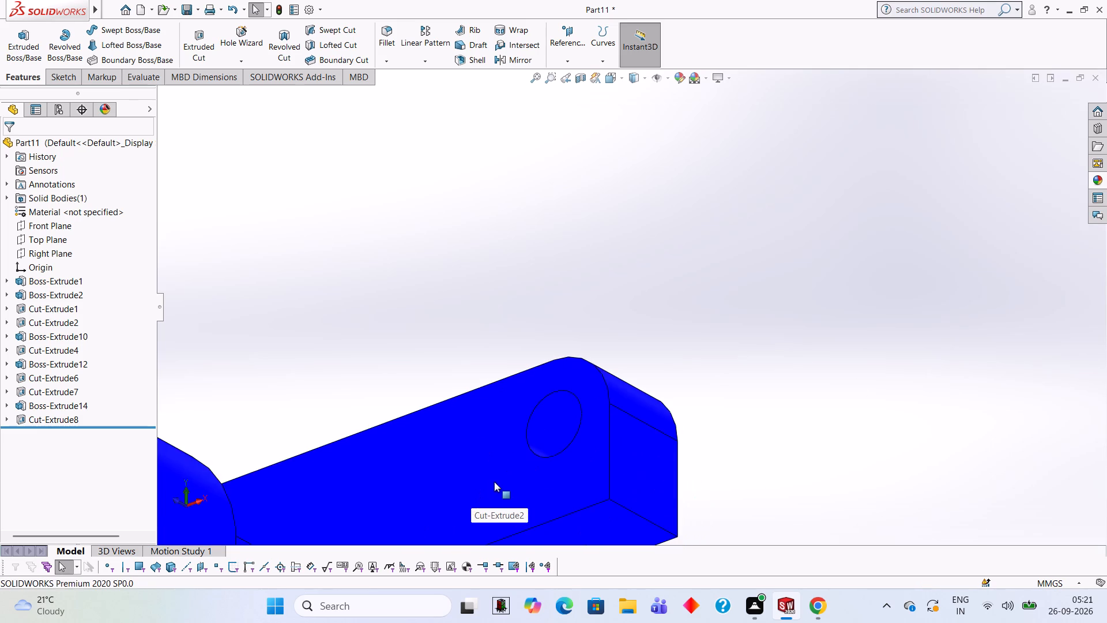
scroll(611, 365, up, 3)
scroll(703, 386, up, 2)
key(Escape)
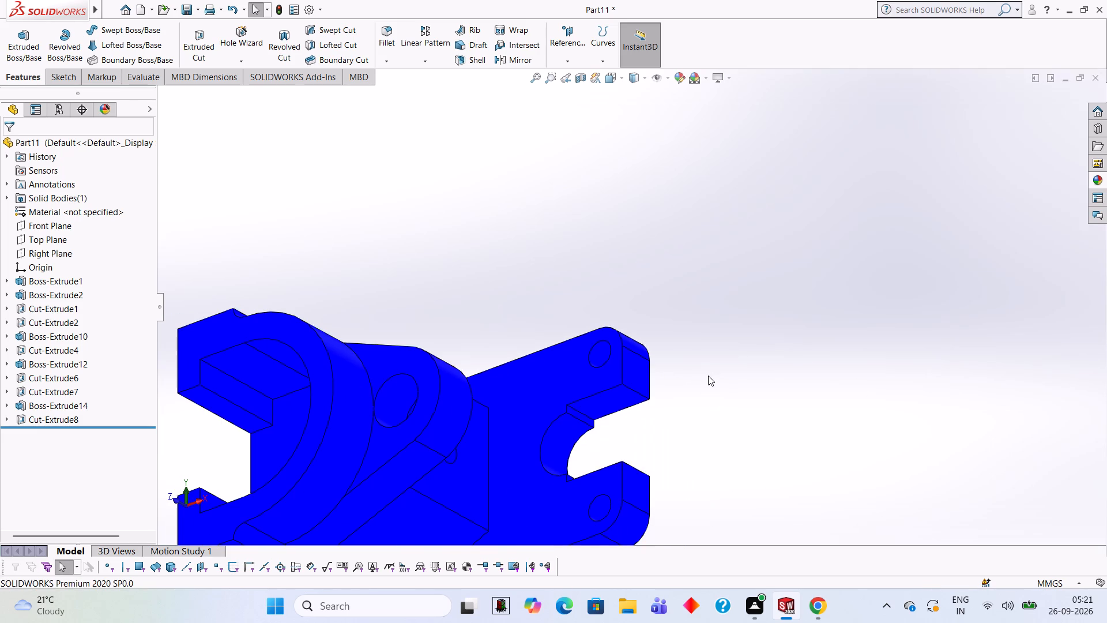
Undo the Blue LED appearance on the whole bracket part.
key(ctrl+z)
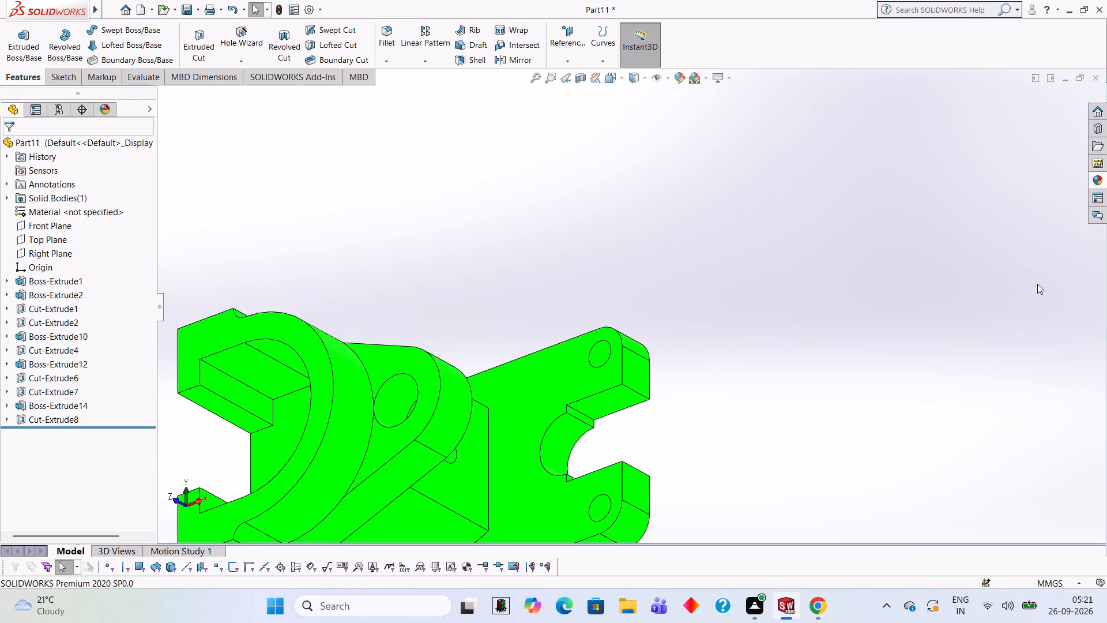
Apply the Blue LED appearance to the cut feature forming the two small holes in the forked plate.
scroll(619, 347, down, 6)
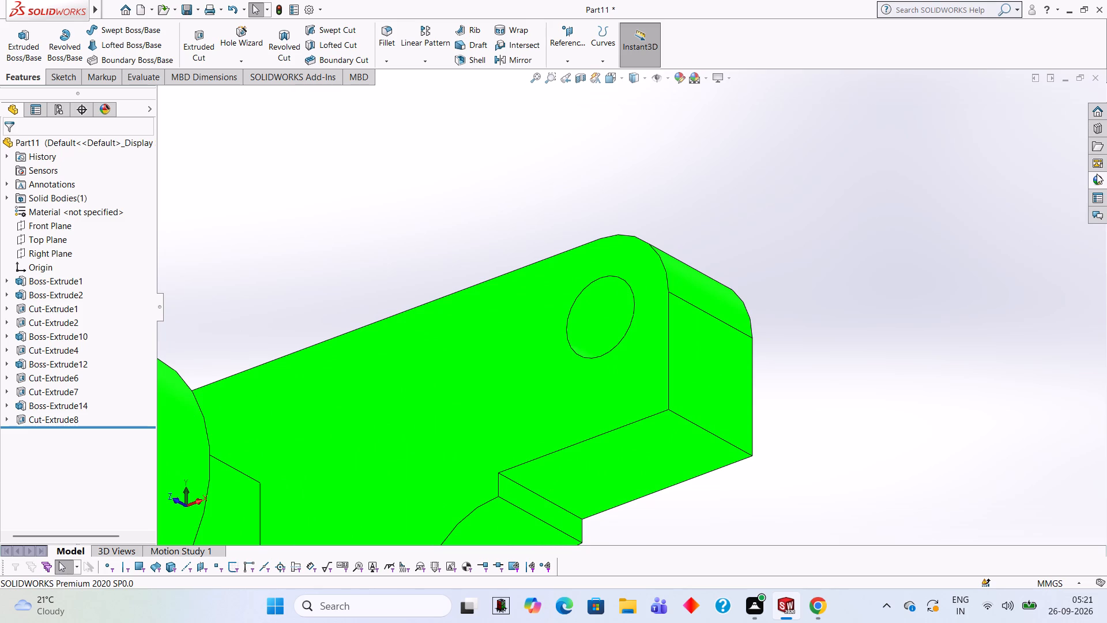
click(1096, 174)
drag(981, 306, 634, 320)
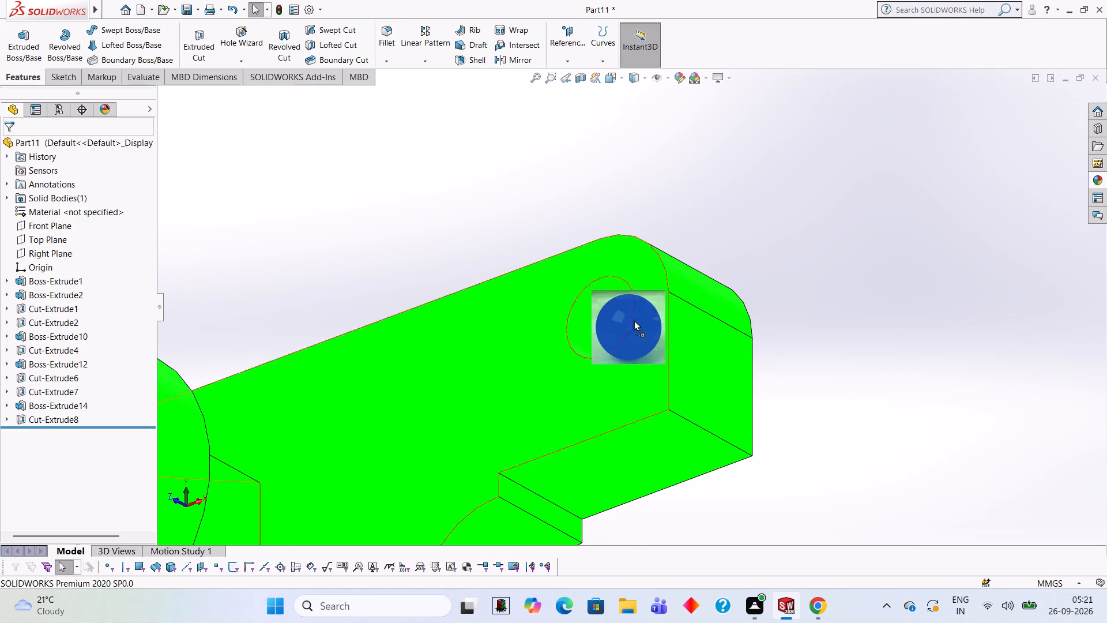
drag(634, 320, 603, 316)
click(603, 316)
Apply the Blue LED appearance to the large round hole in the rounded boss beside the pocket.
scroll(603, 316, up, 3)
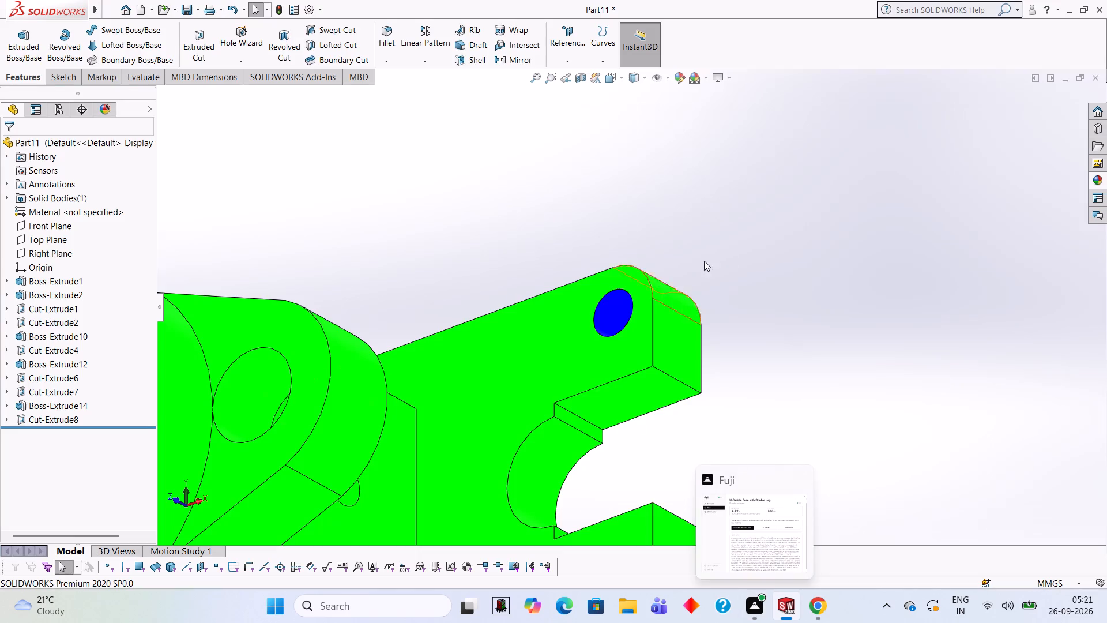
scroll(682, 305, up, 3)
scroll(620, 472, down, 1)
scroll(613, 471, up, 3)
scroll(613, 471, down, 2)
scroll(440, 222, down, 2)
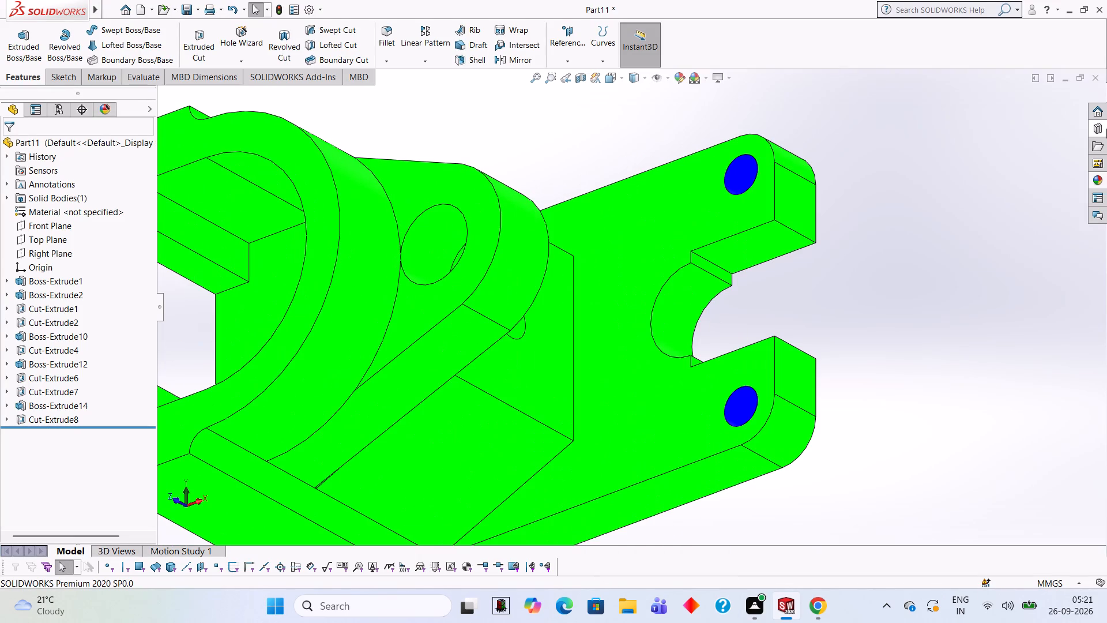
click(1100, 175)
drag(978, 317, 691, 294)
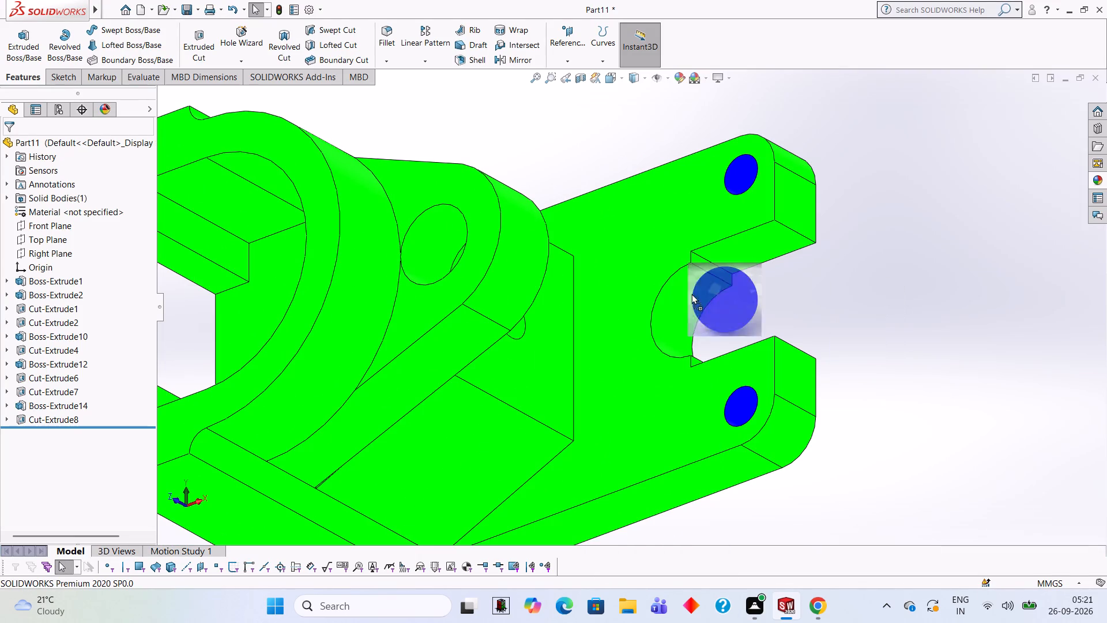
drag(691, 294, 436, 249)
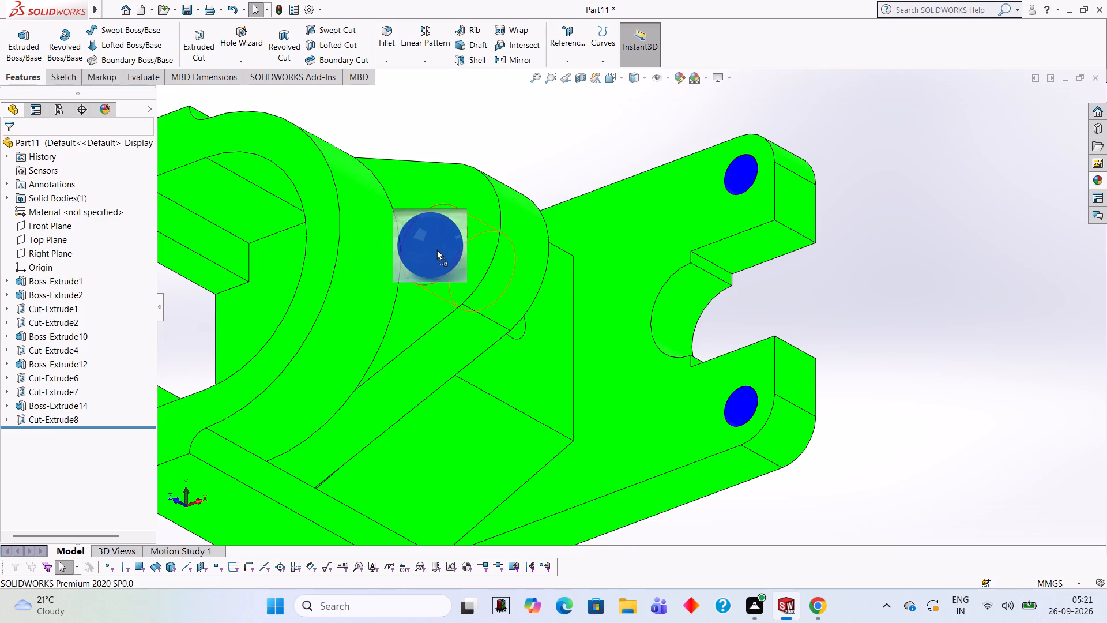
drag(436, 249, 434, 248)
click(428, 252)
Apply the Blue LED appearance to the small round hole in the end face of the block next to the forked plate.
middle_drag(612, 253, 568, 231)
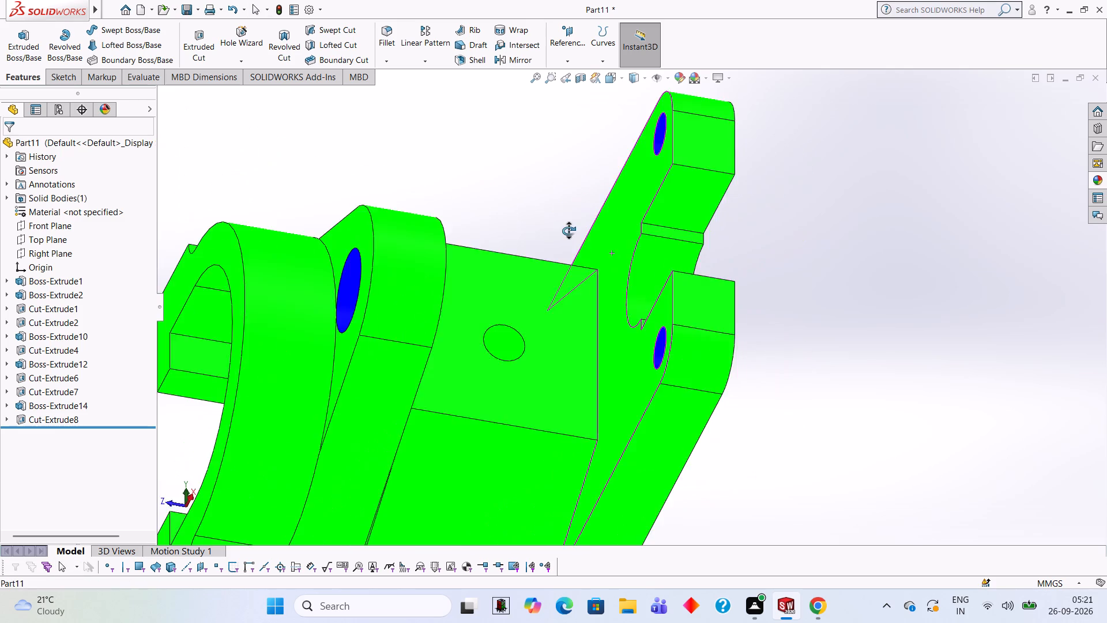
middle_drag(568, 231, 551, 294)
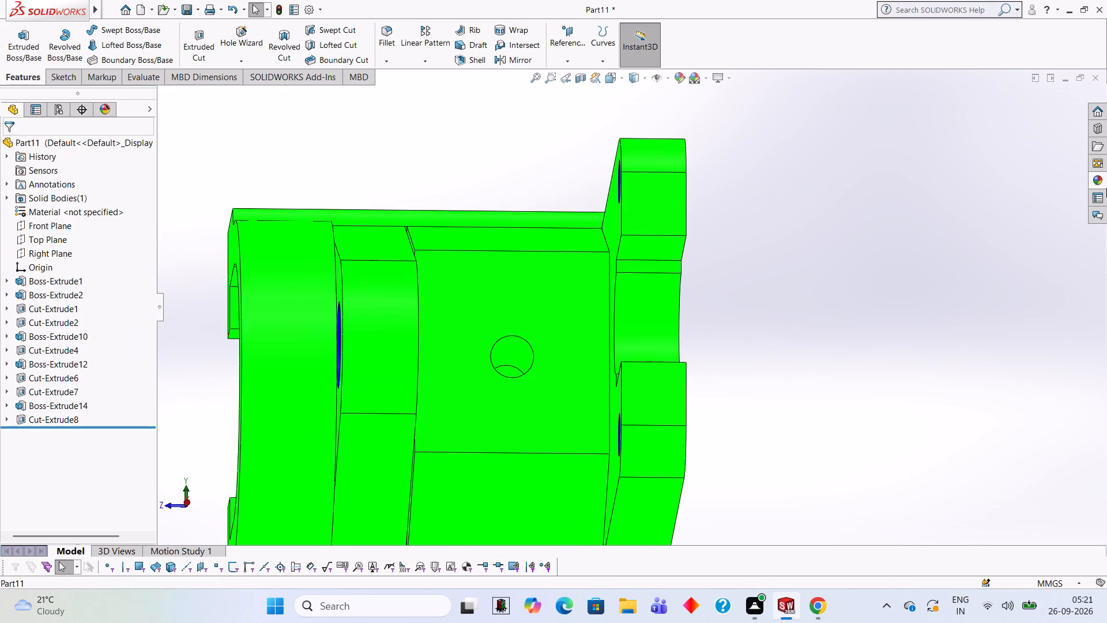
click(1099, 184)
drag(1007, 313, 530, 359)
click(530, 359)
Apply the Yellow LED appearance to only the flat floor face of the D-shaped pocket.
scroll(527, 353, up, 3)
middle_drag(526, 352, 573, 376)
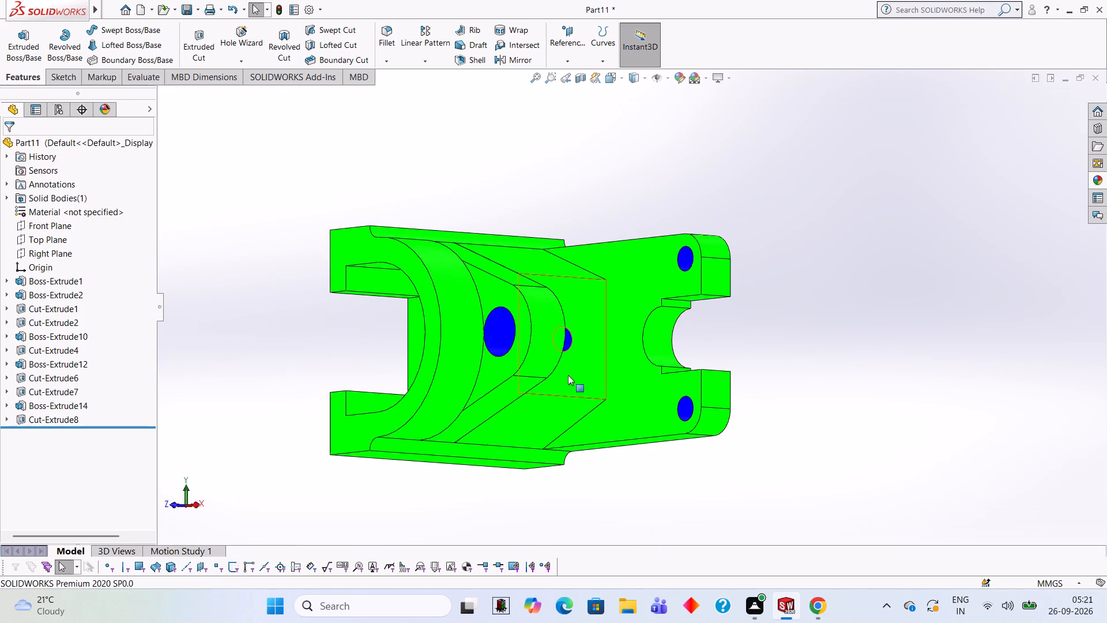
middle_drag(609, 211, 641, 228)
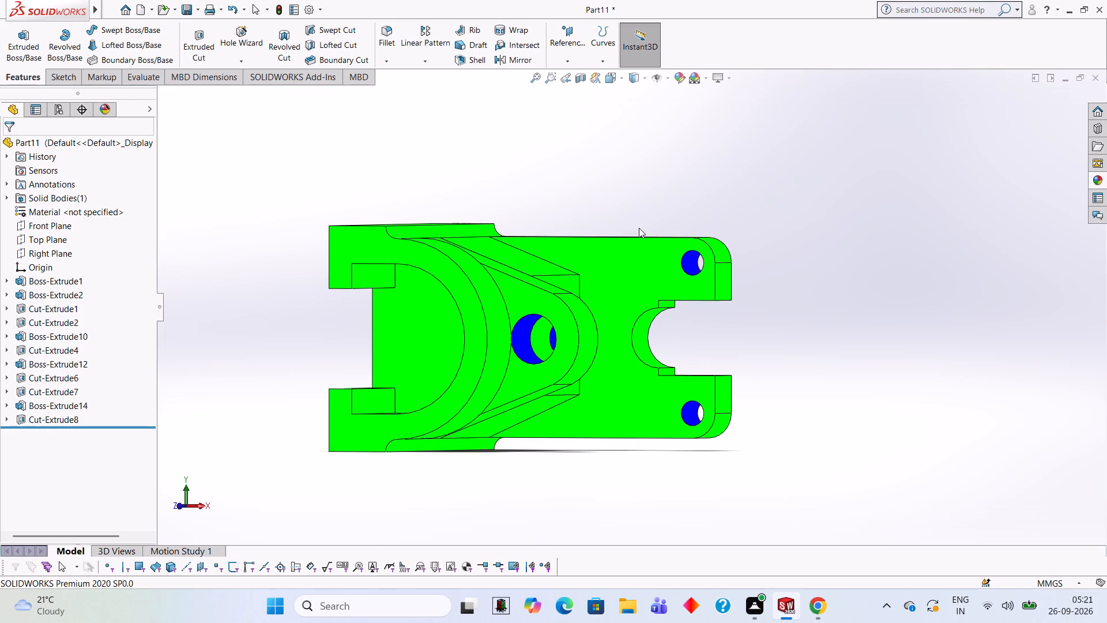
click(1100, 179)
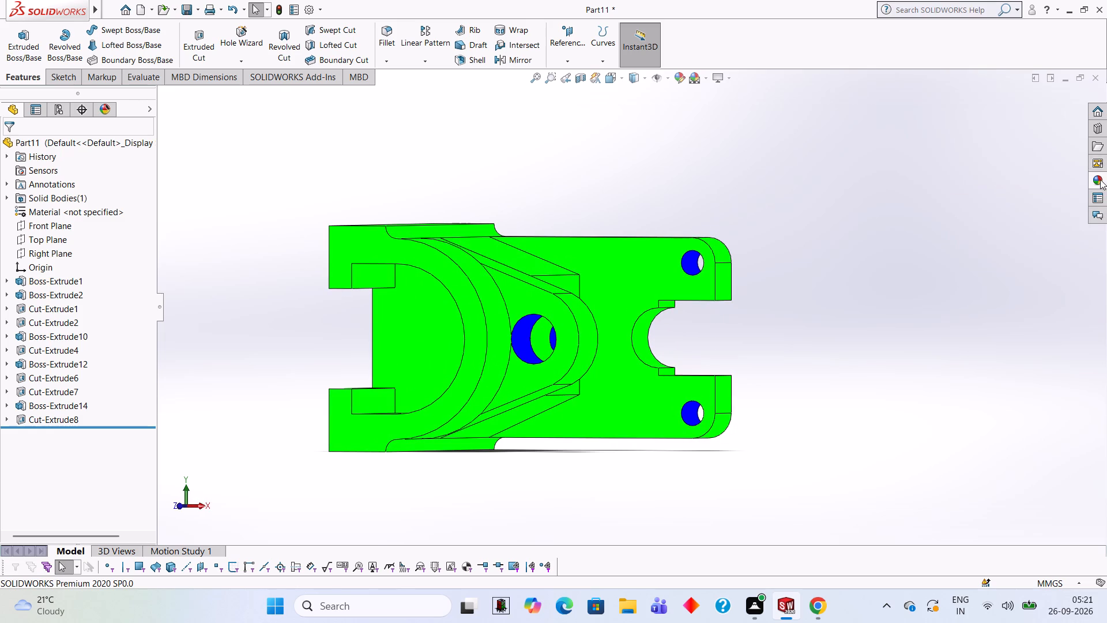
drag(966, 382, 465, 332)
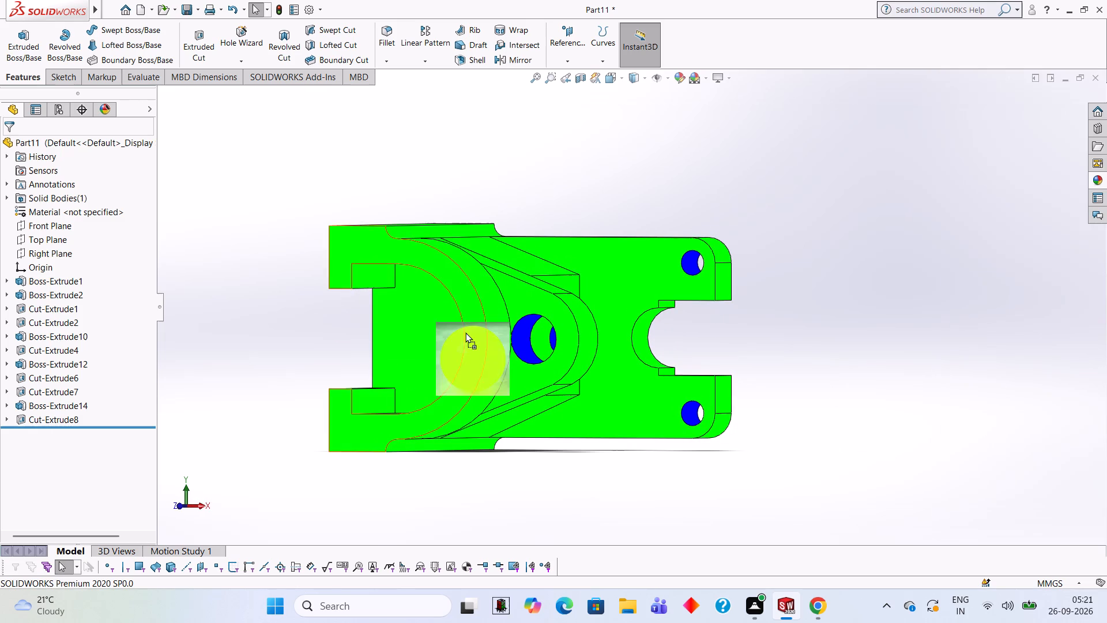
drag(465, 332, 411, 310)
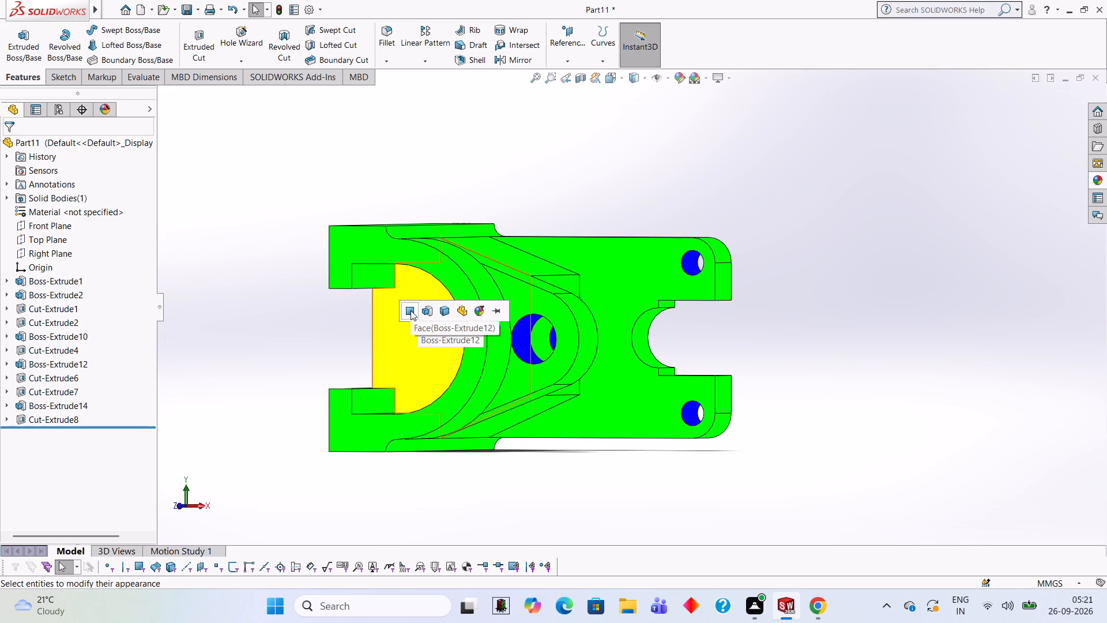
click(411, 310)
Apply the Yellow LED appearance to only the curved inner wall face of the D-shaped pocket.
middle_drag(424, 258, 504, 245)
scroll(504, 245, up, 1)
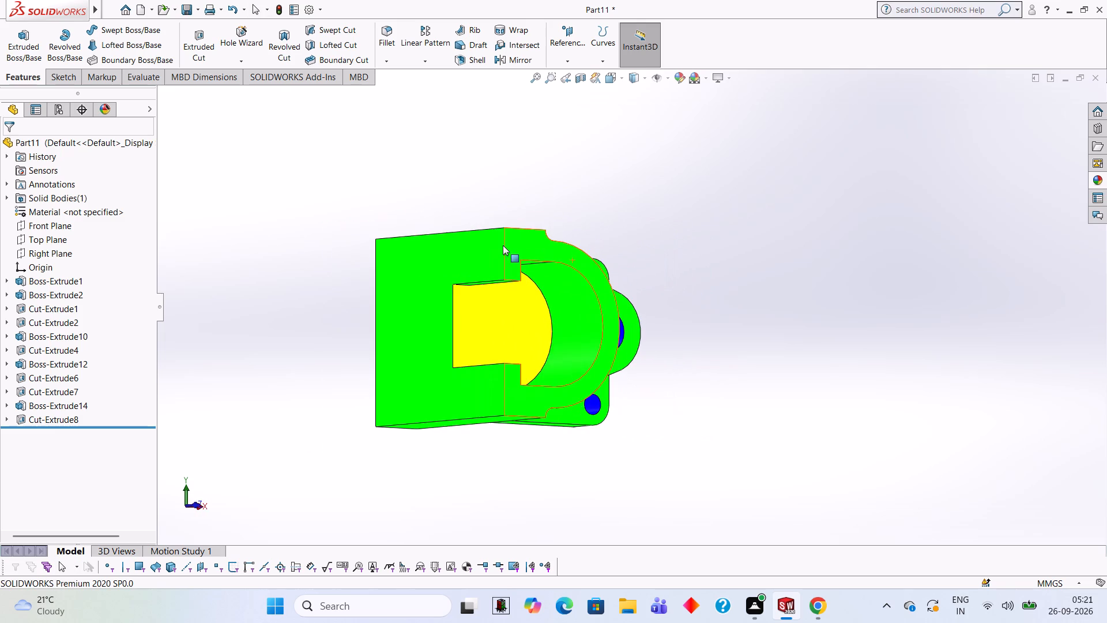
click(1098, 183)
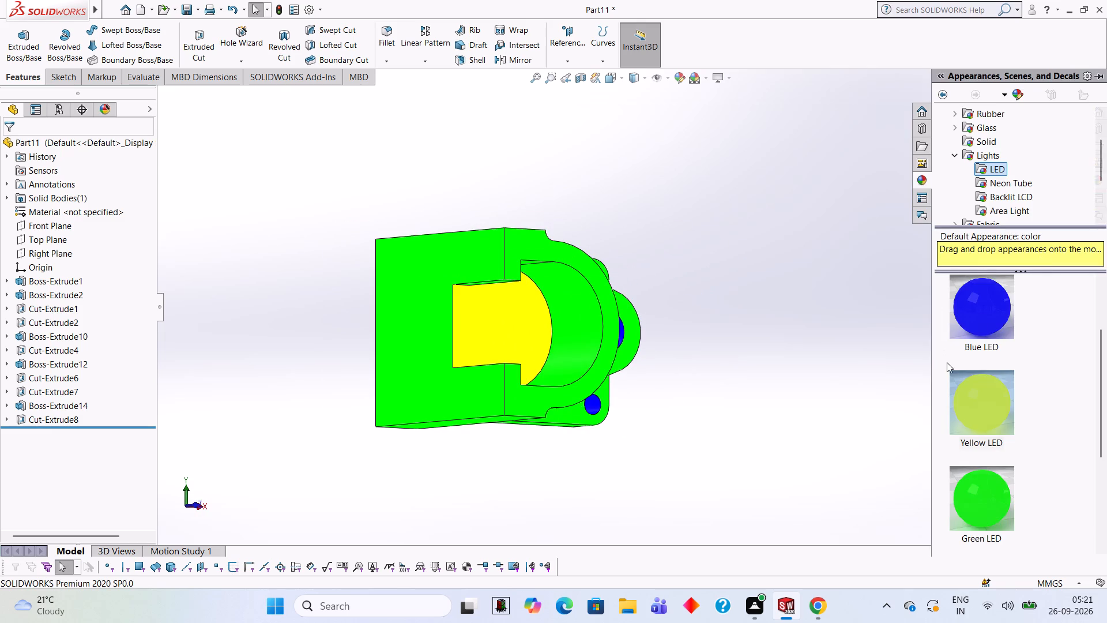
drag(967, 385, 567, 314)
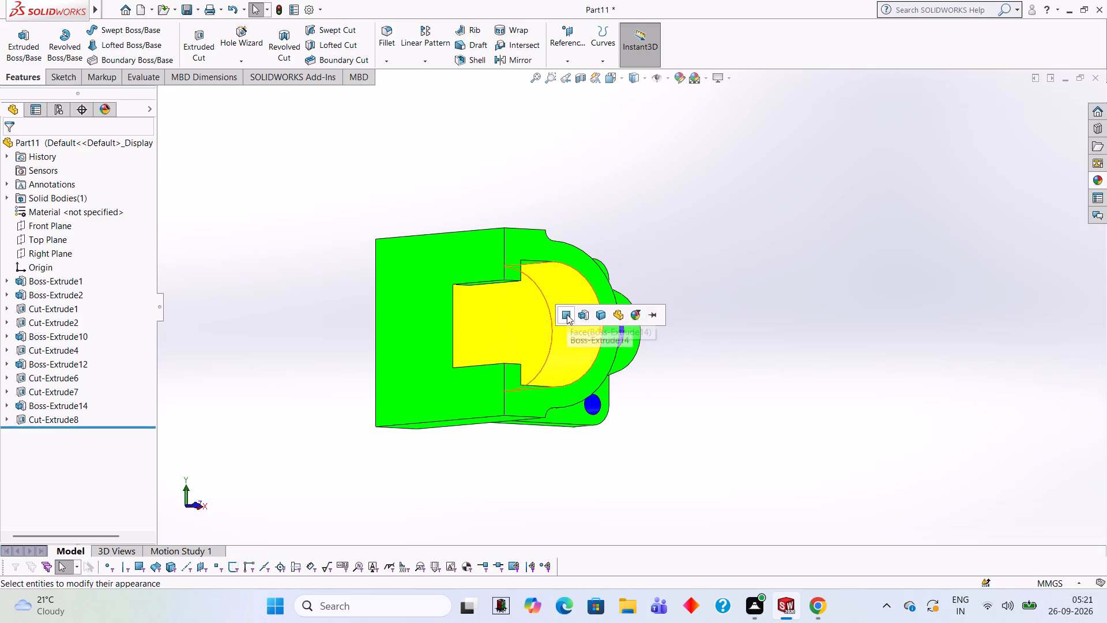
click(567, 314)
Apply the Yellow LED appearance to the cut feature that forms the stepped inner faces of the D-shaped pocket.
middle_drag(759, 250, 642, 219)
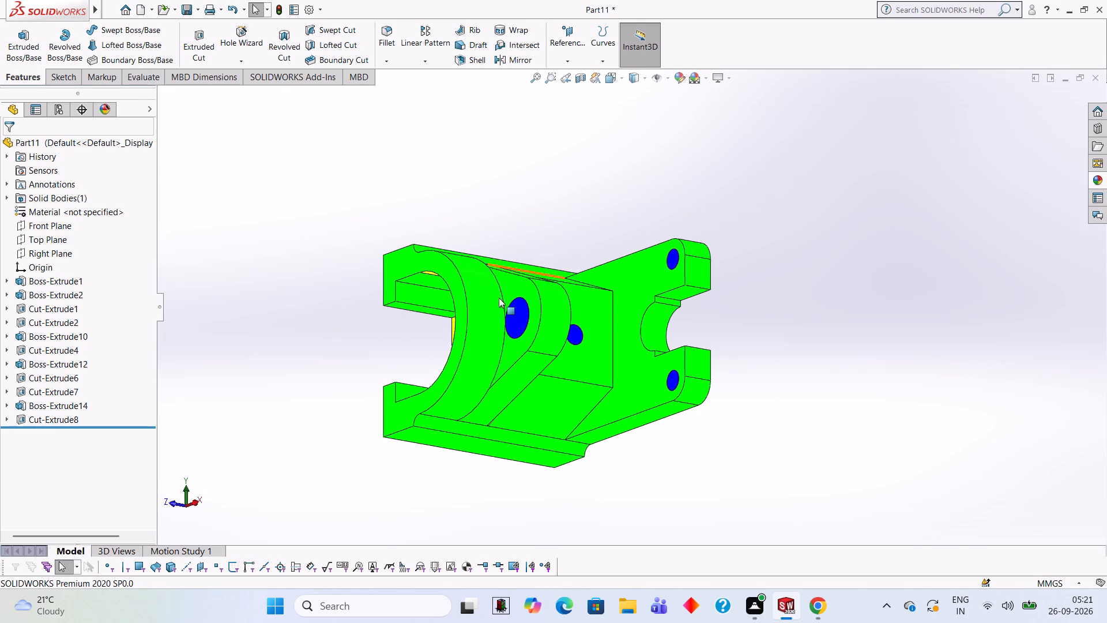
scroll(356, 389, down, 2)
middle_drag(548, 286, 577, 227)
scroll(576, 227, up, 1)
scroll(515, 237, down, 2)
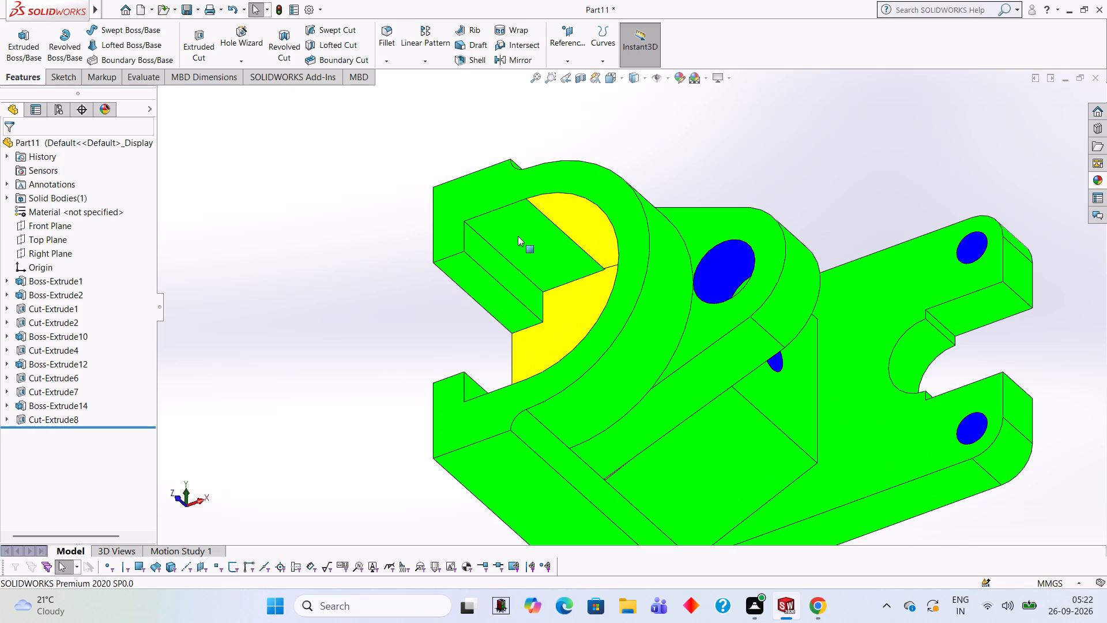
click(1102, 186)
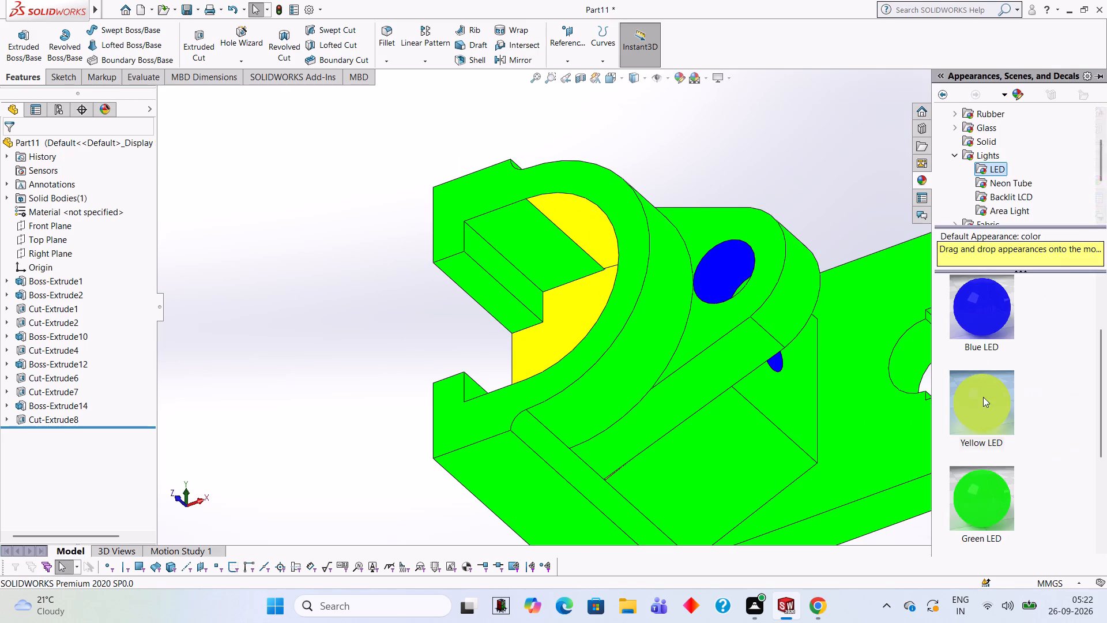
drag(983, 398, 547, 246)
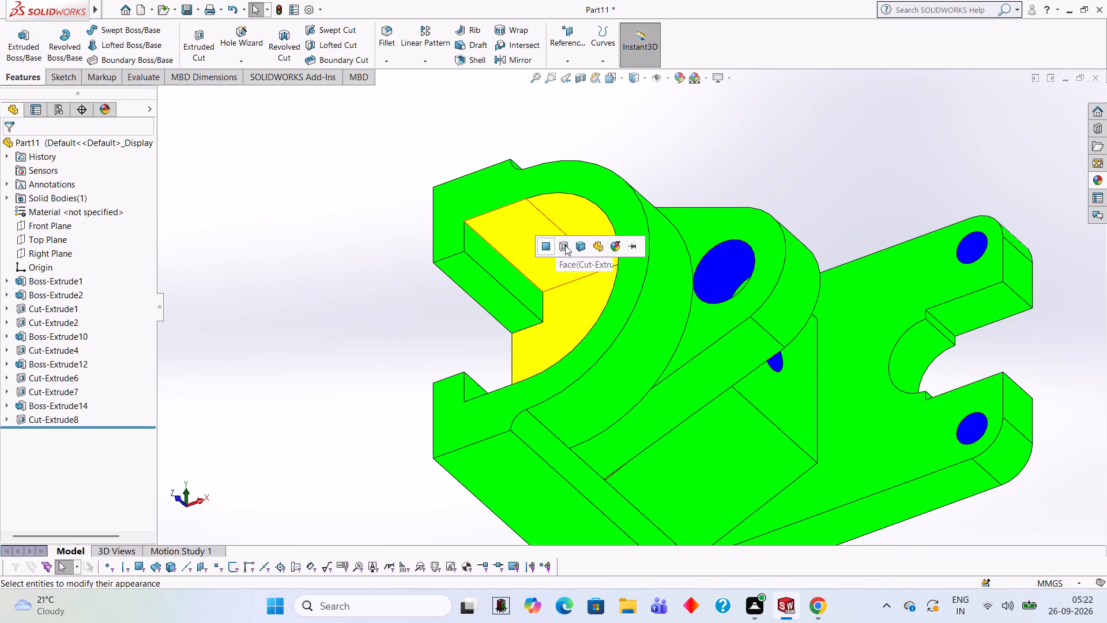
click(565, 245)
Save the part as 110 in the Documents folder as a SOLIDWORKS Part.
scroll(639, 208, up, 2)
middle_drag(650, 212, 674, 319)
scroll(681, 290, up, 3)
middle_drag(676, 288, 630, 222)
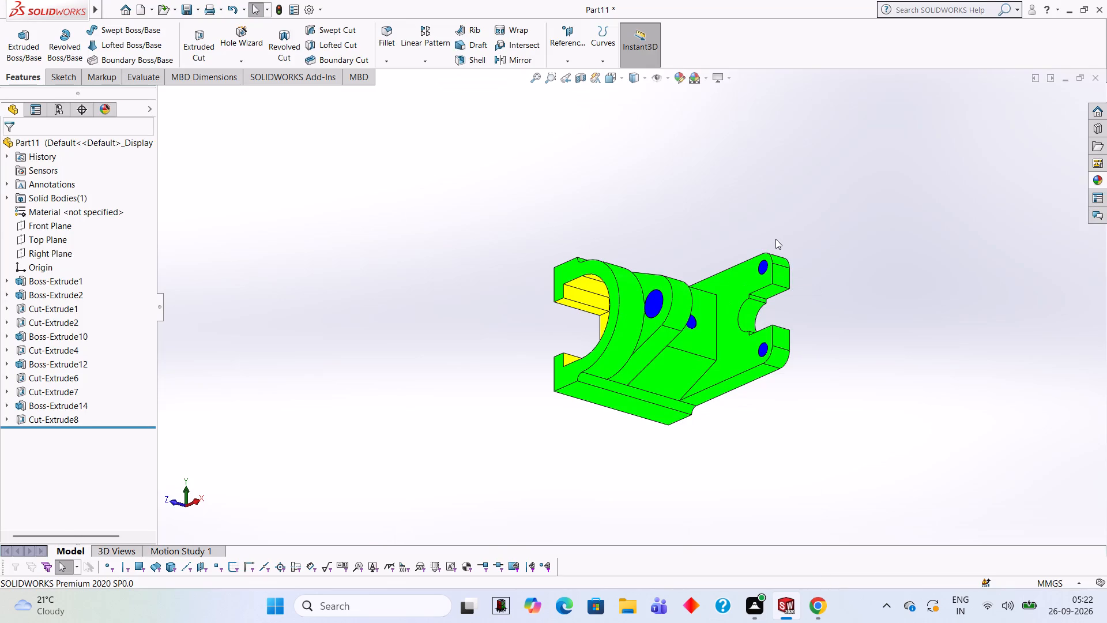
key(ctrl+s)
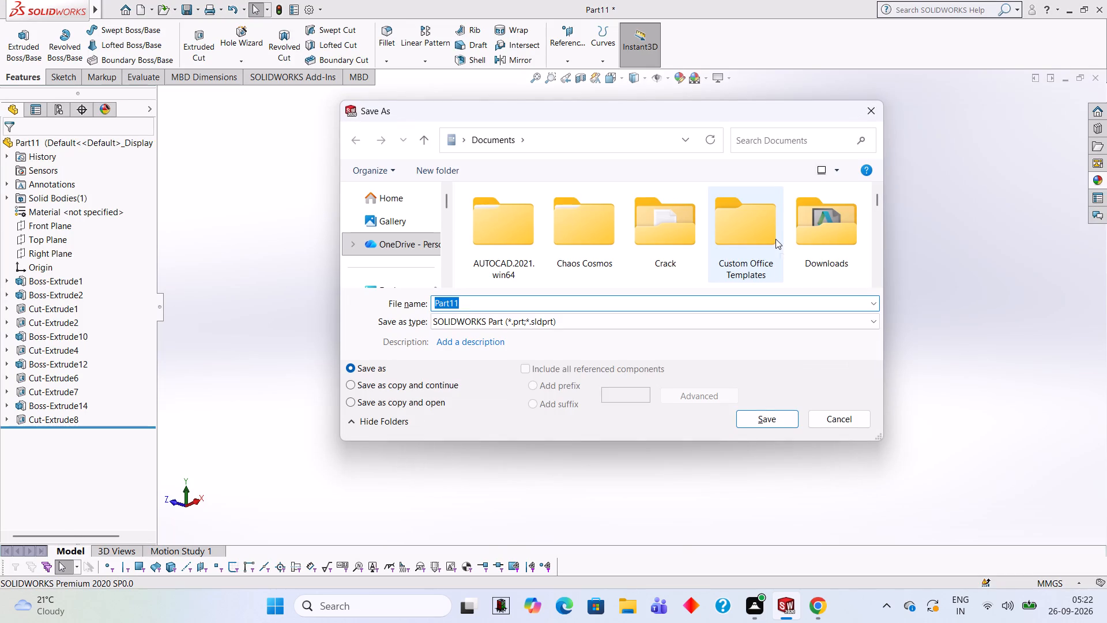
key(1)
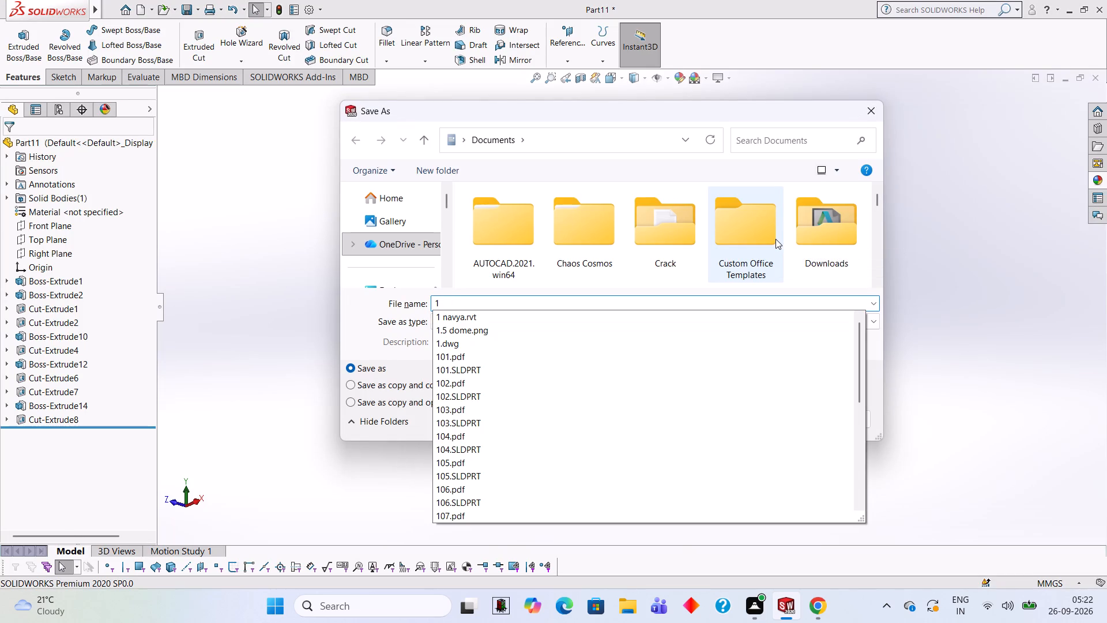
text(10)
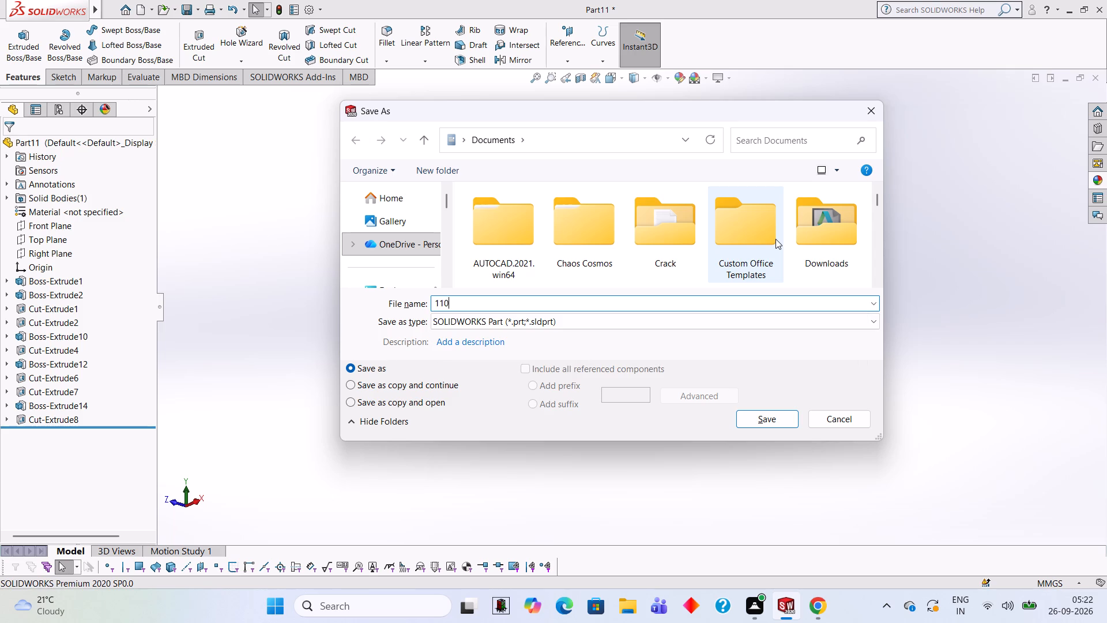
key(Return)
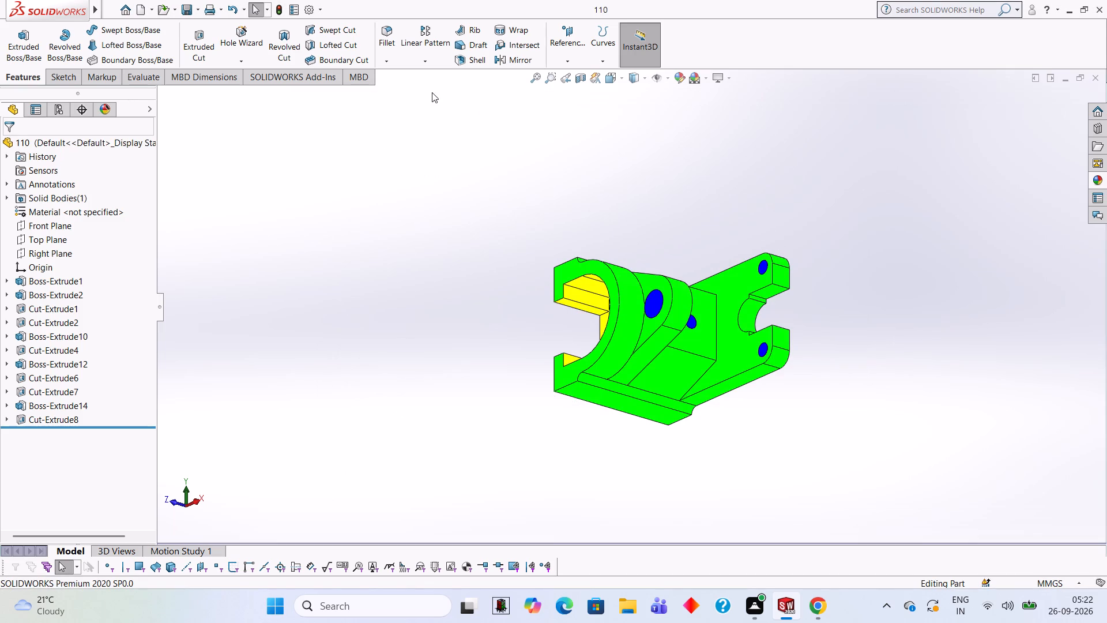
Save a copy of part 110 in Adobe Portable Document Format (*.pdf) in the Documents folder.
click(195, 12)
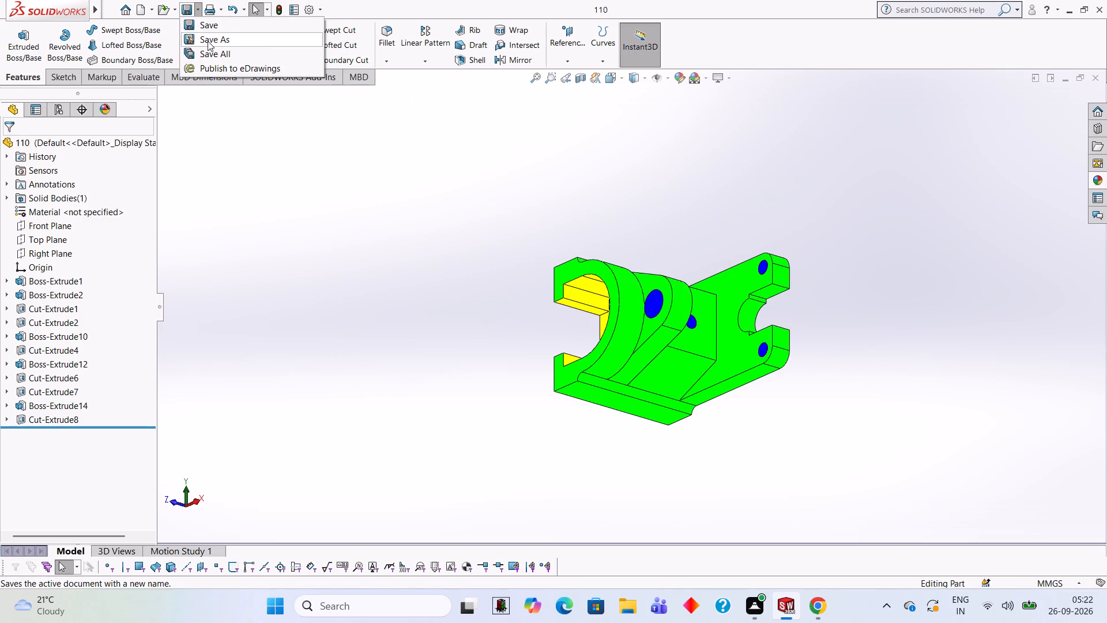
click(208, 41)
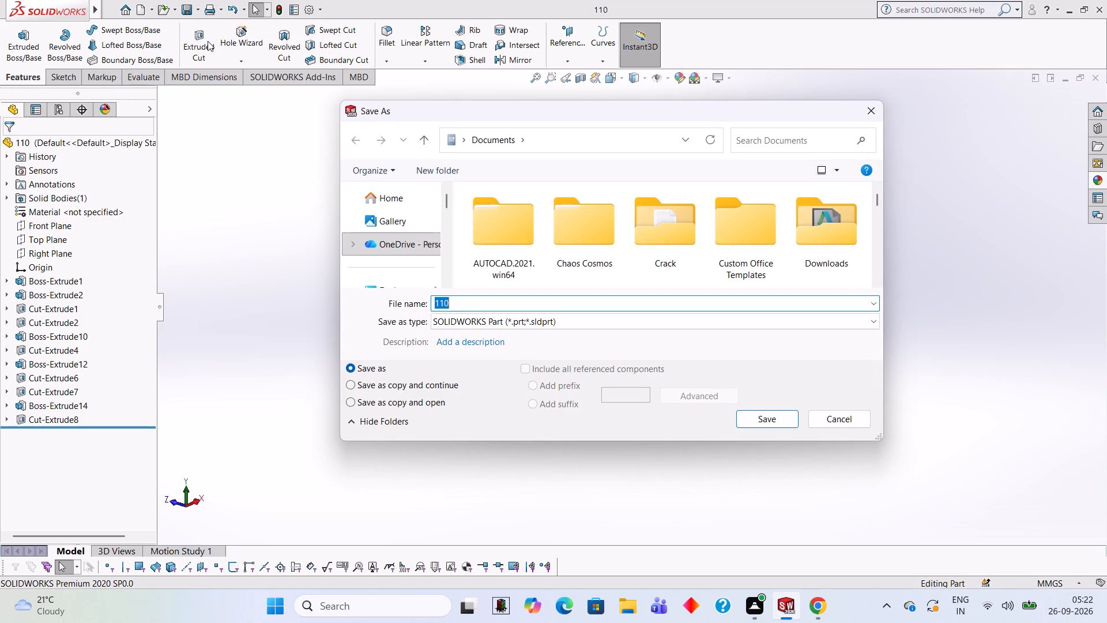
click(603, 321)
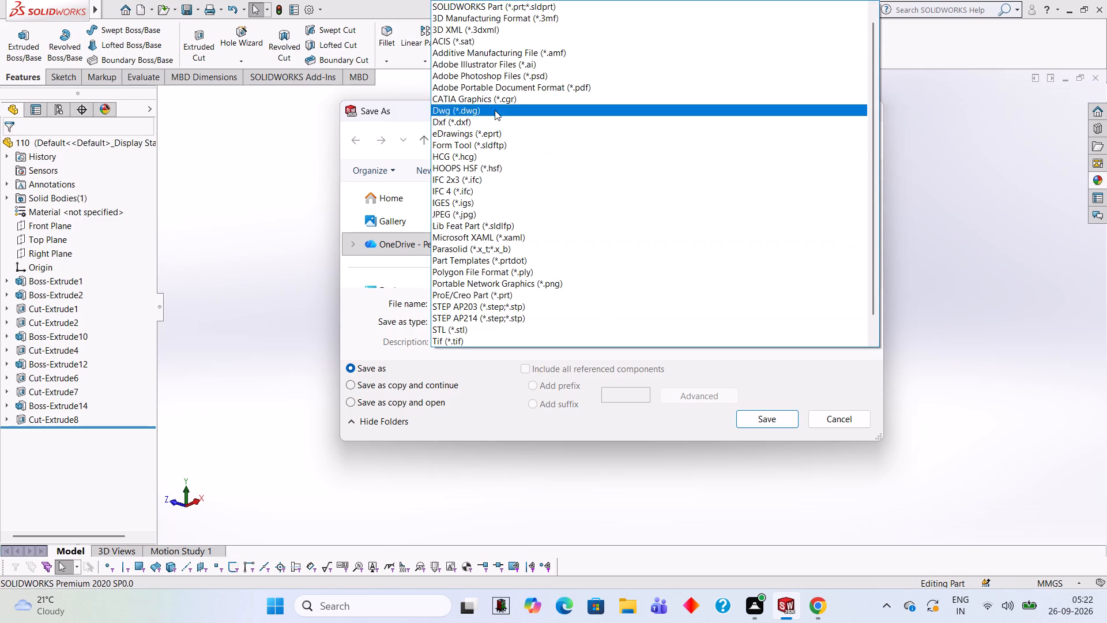
click(497, 86)
click(762, 440)
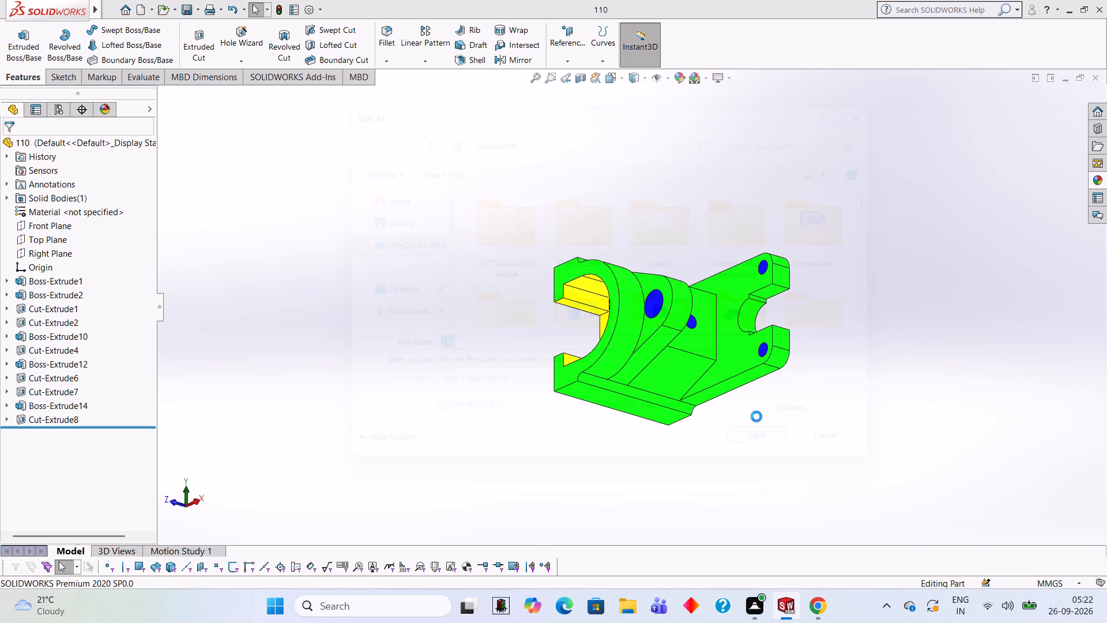